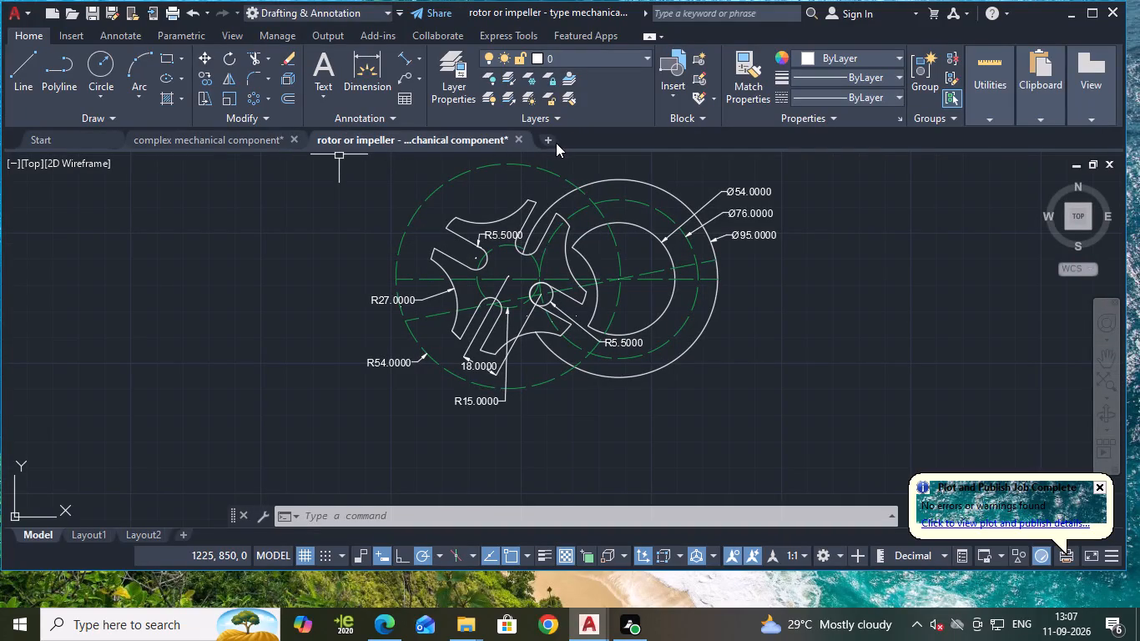
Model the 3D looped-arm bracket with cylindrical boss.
Start a new drawing and switch it to the 3D Modeling workspace.
left_click(548, 141)
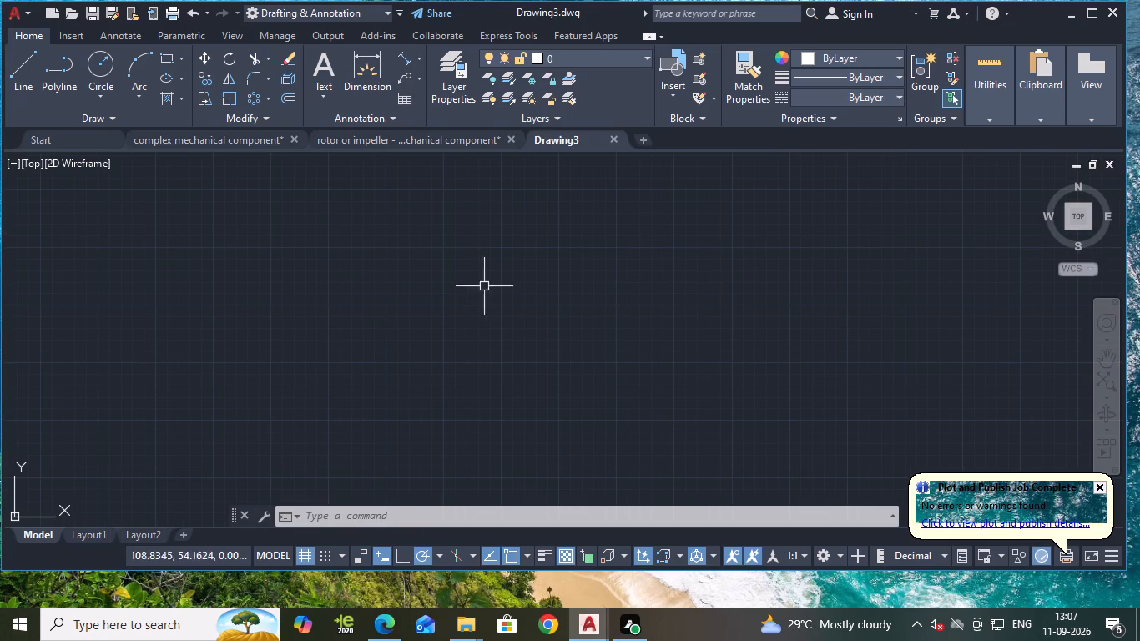
left_click(941, 559)
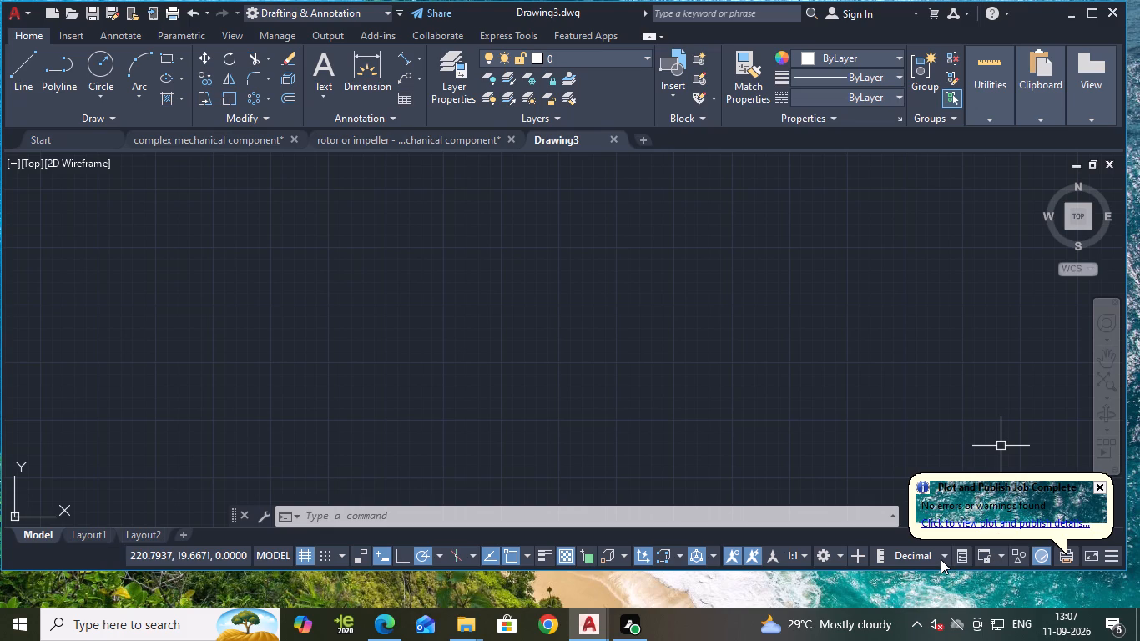
left_click(835, 553)
left_click(865, 456)
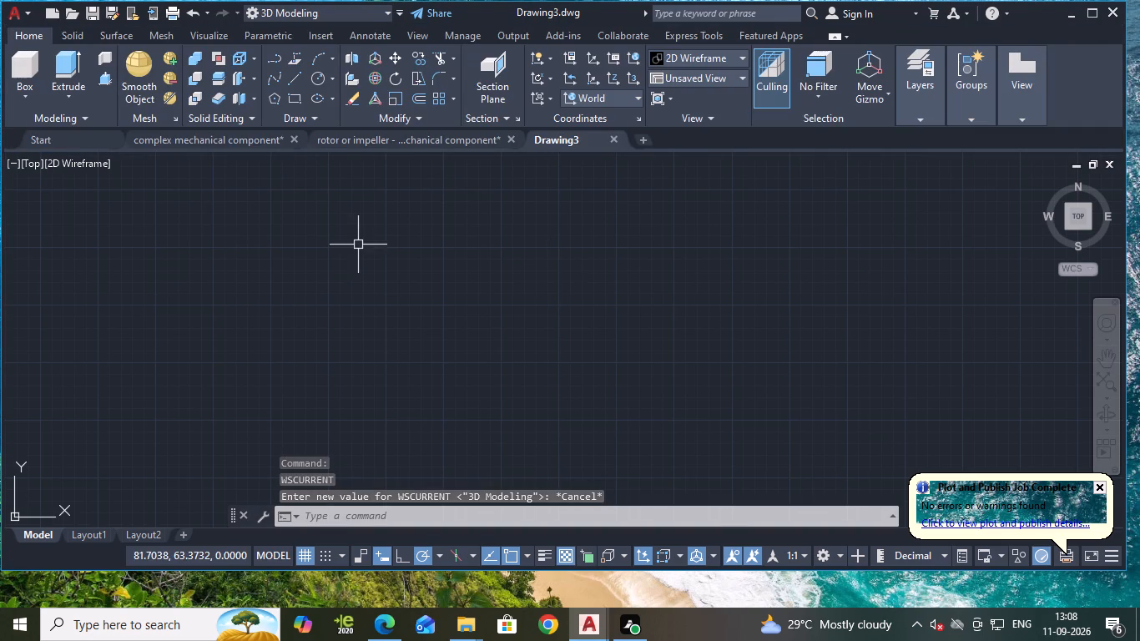
Turn on log file recording with the LOGFILEON command.
left_click(505, 524)
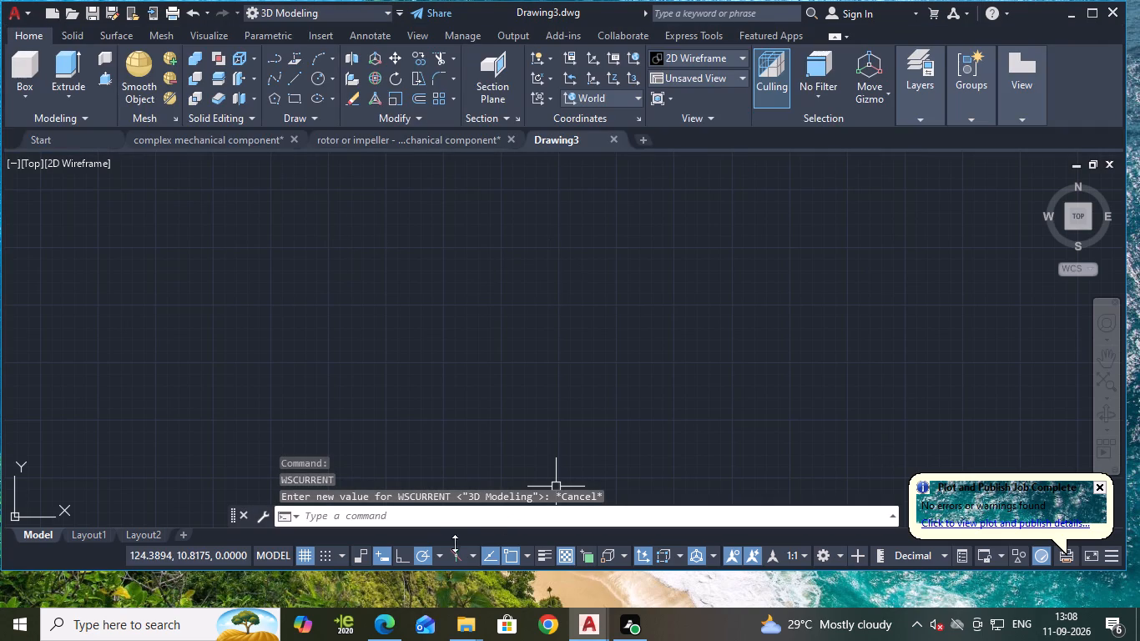
left_click(390, 518)
type("log")
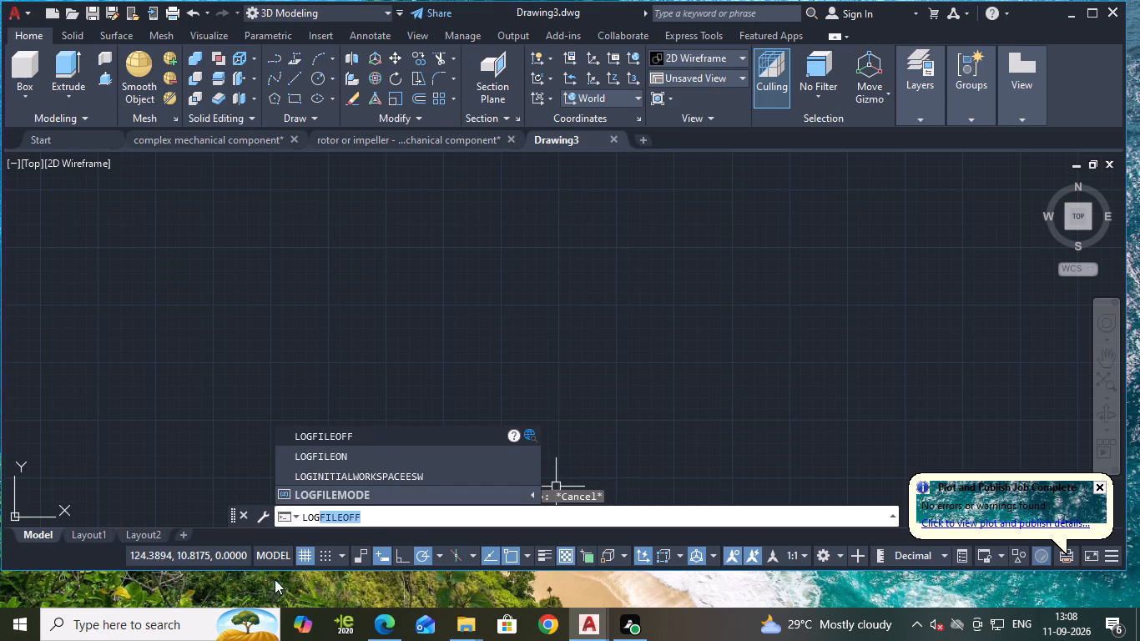
left_click(345, 457)
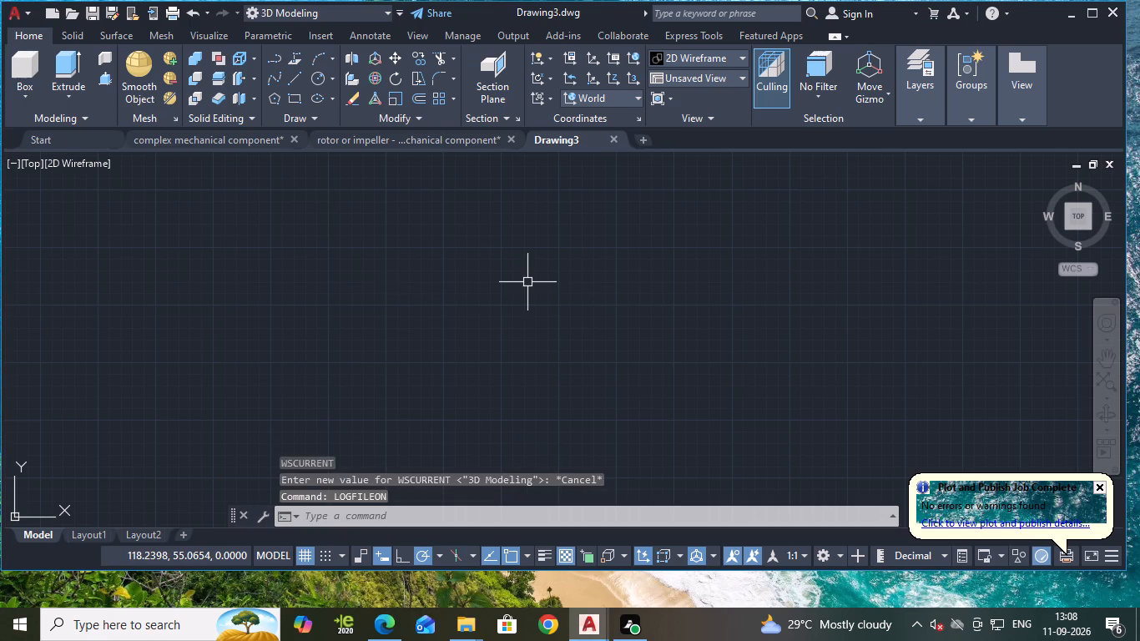
Set the drawing limits from 0,0 to 1000,1000 and fit the whole limits area in the view.
type("limits")
key("Return")
type("0,0")
key("Return")
type("1000")
type(",1000")
key("Return")
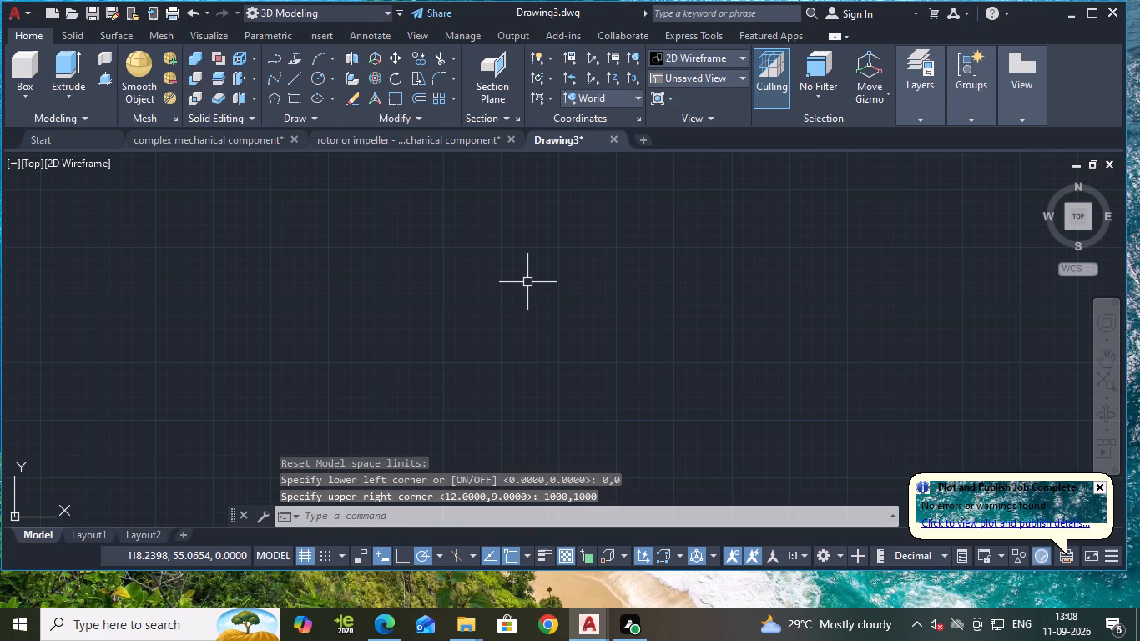
key("z")
key("Return")
key("a")
key("Return")
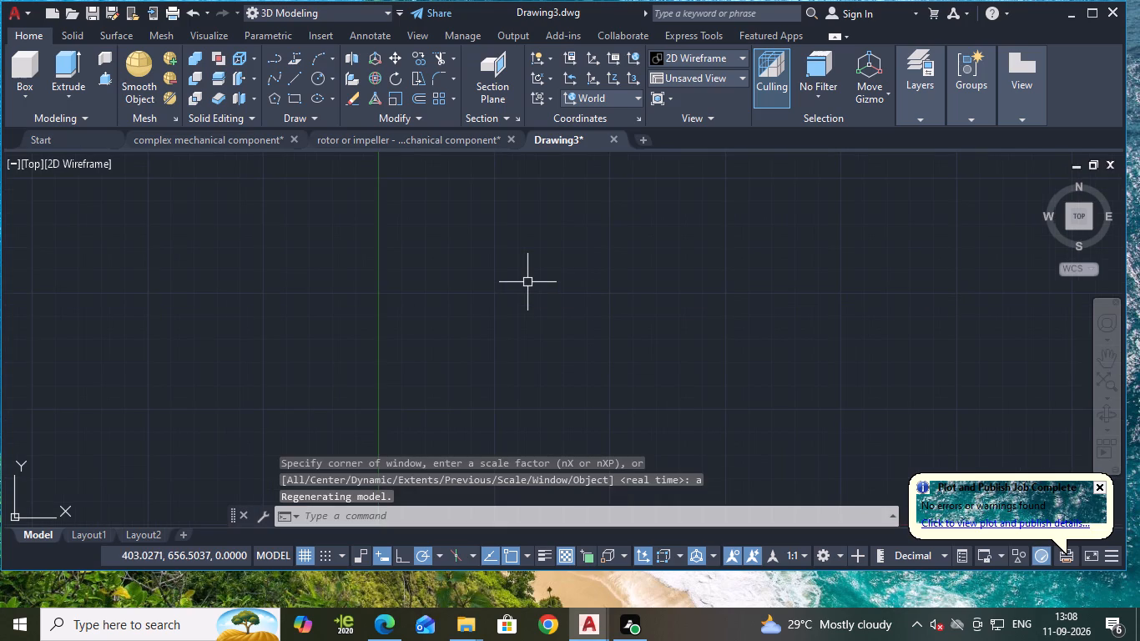
Set the viewport to the Front view.
middle_click_drag(814, 293, 511, 401)
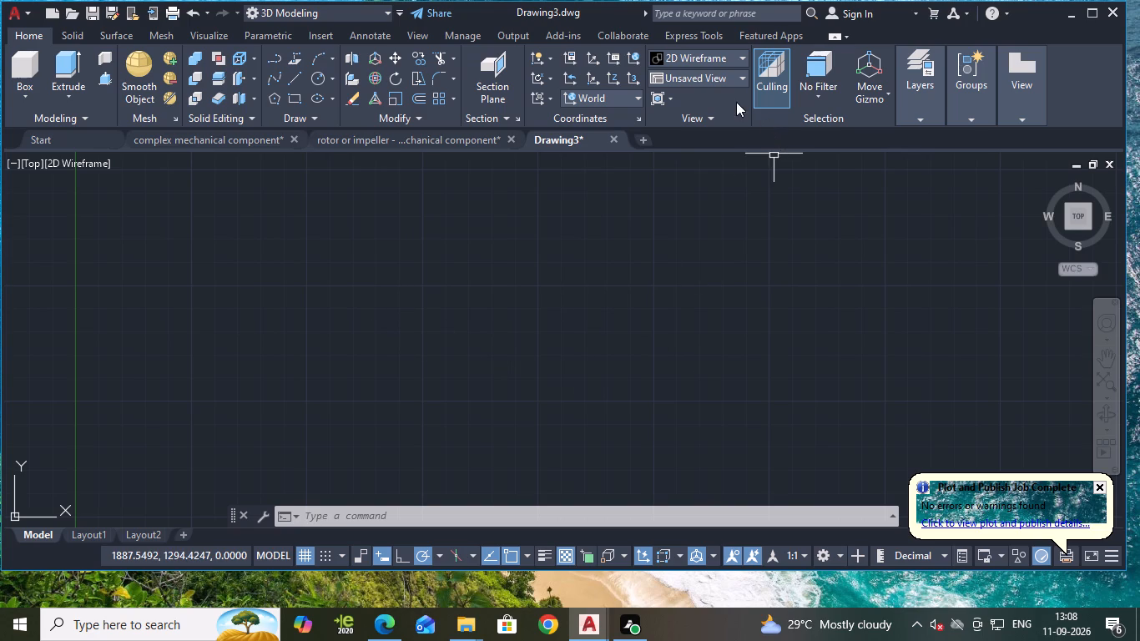
left_click(708, 78)
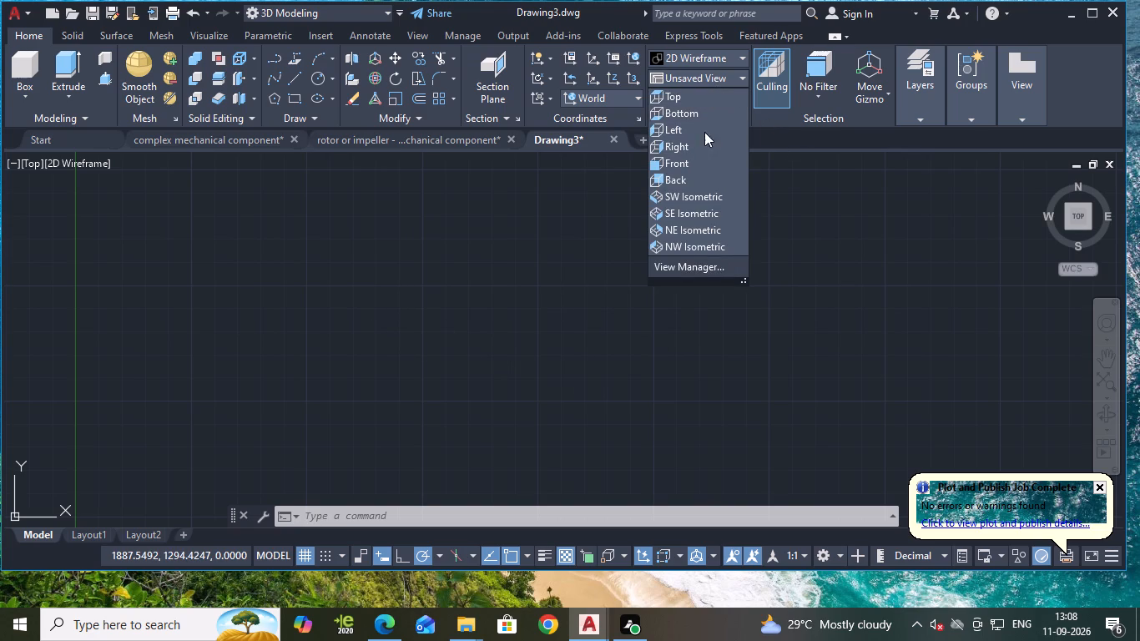
left_click(692, 160)
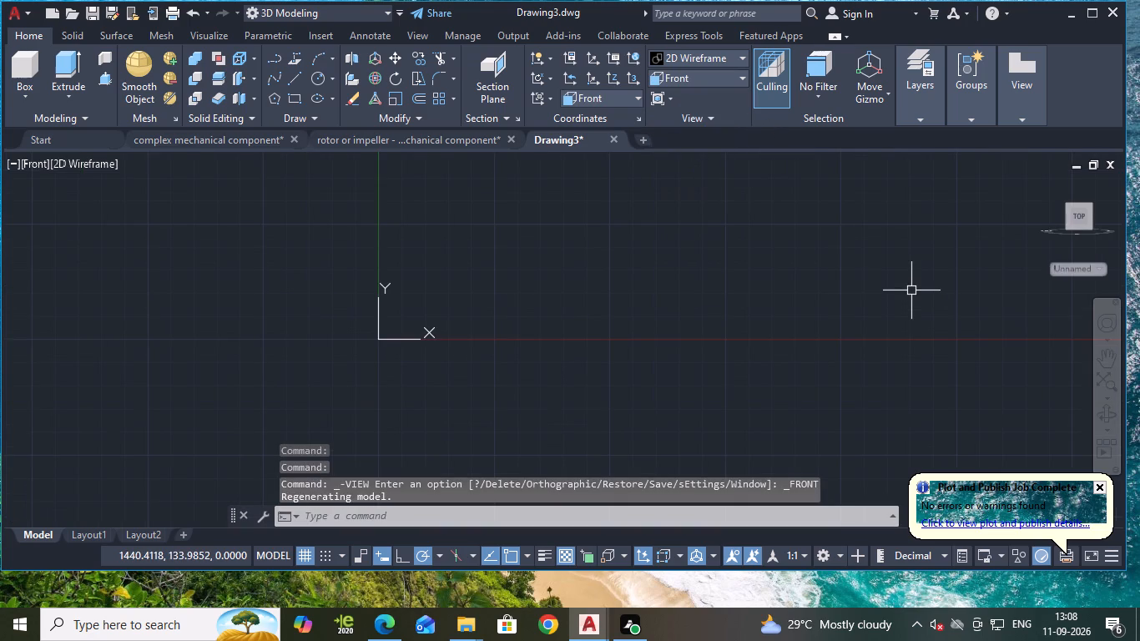
Draw a circle of diameter 30 in open space above and beyond the origin on the front plane.
middle_click_drag(898, 285, 688, 422)
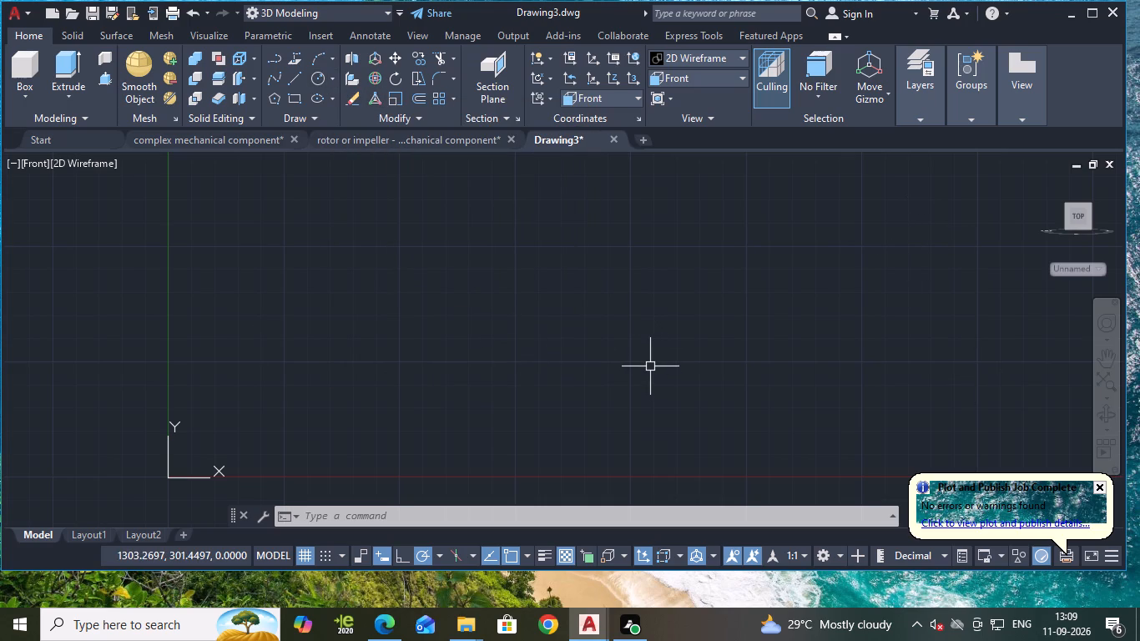
left_click(319, 84)
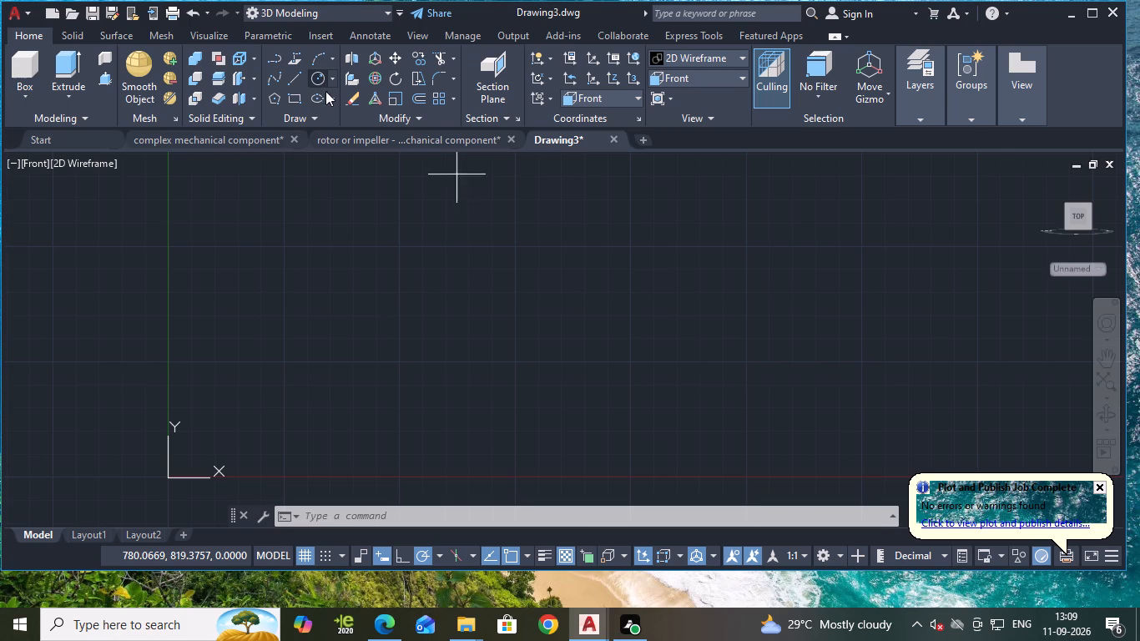
left_click(487, 273)
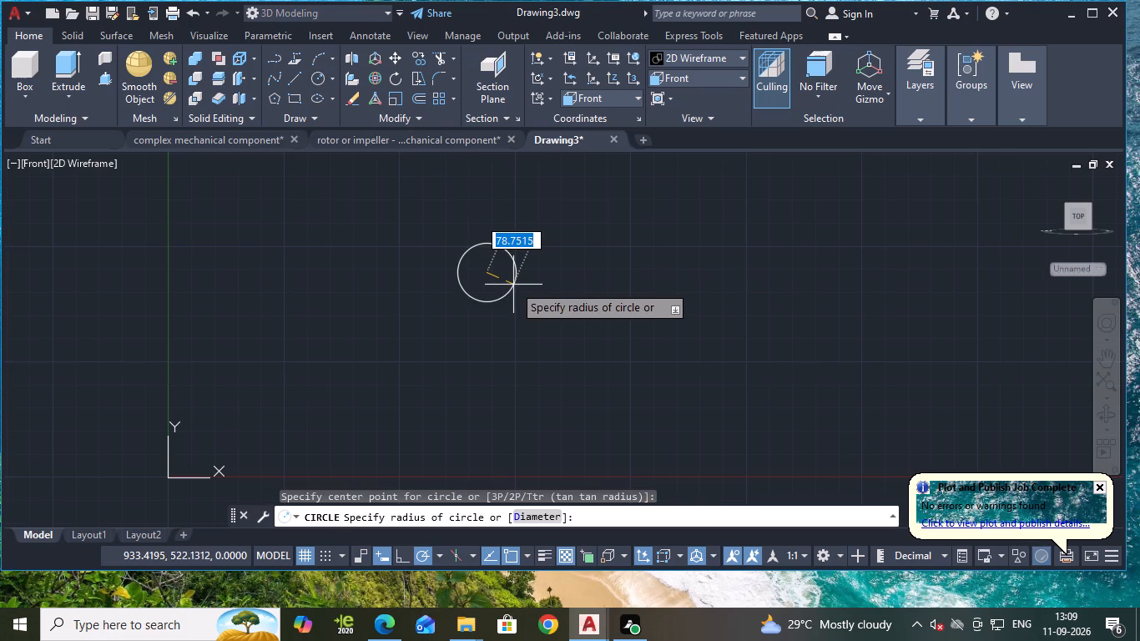
key("d")
key("Return")
type("30")
key("Return")
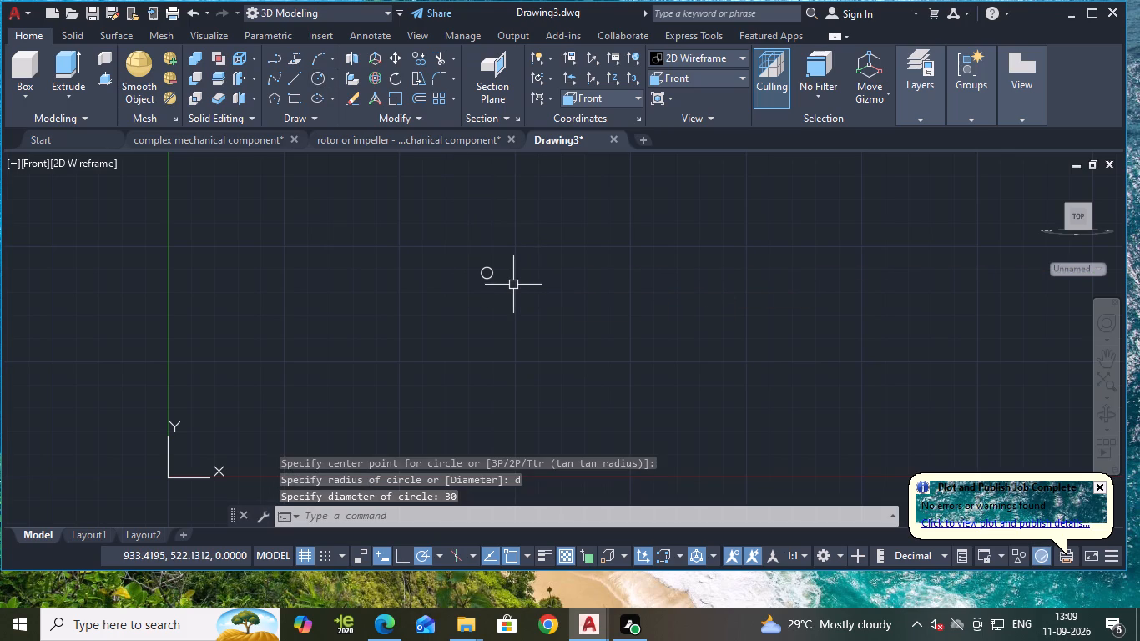
key("z")
key("Return")
key("a")
key("Return")
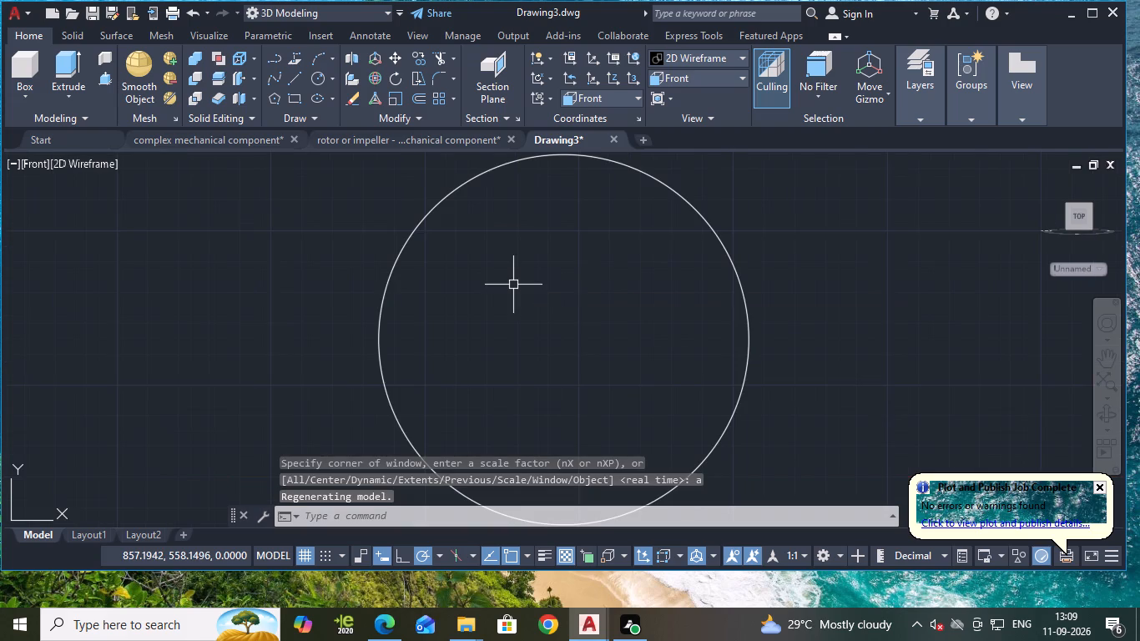
scroll(513, 285, "down", 2)
middle_click_drag(732, 308, 642, 316)
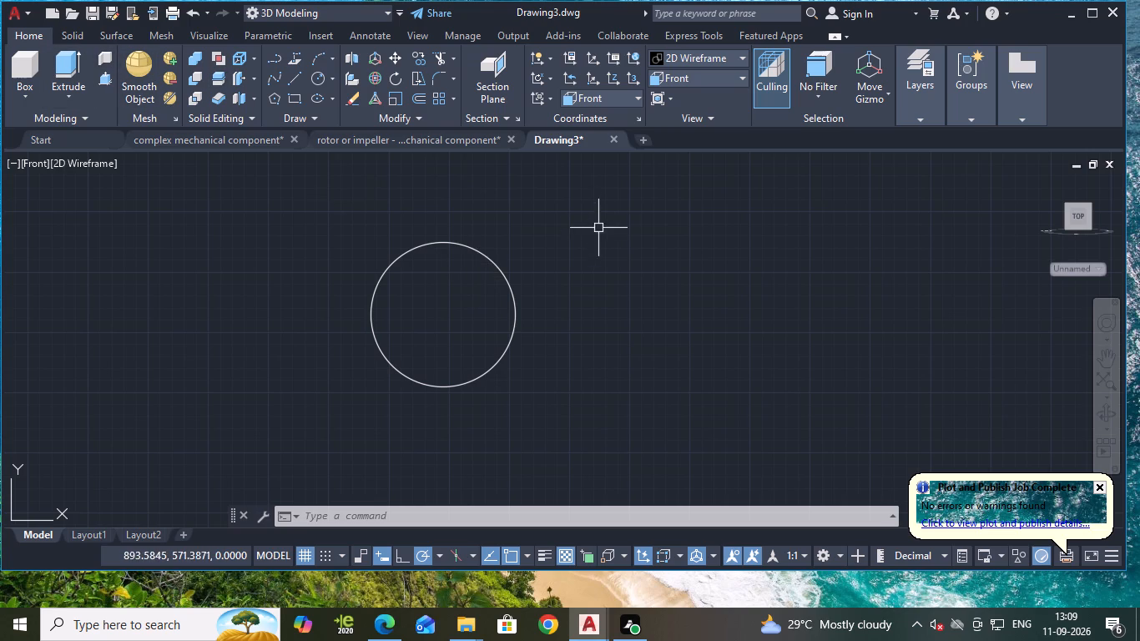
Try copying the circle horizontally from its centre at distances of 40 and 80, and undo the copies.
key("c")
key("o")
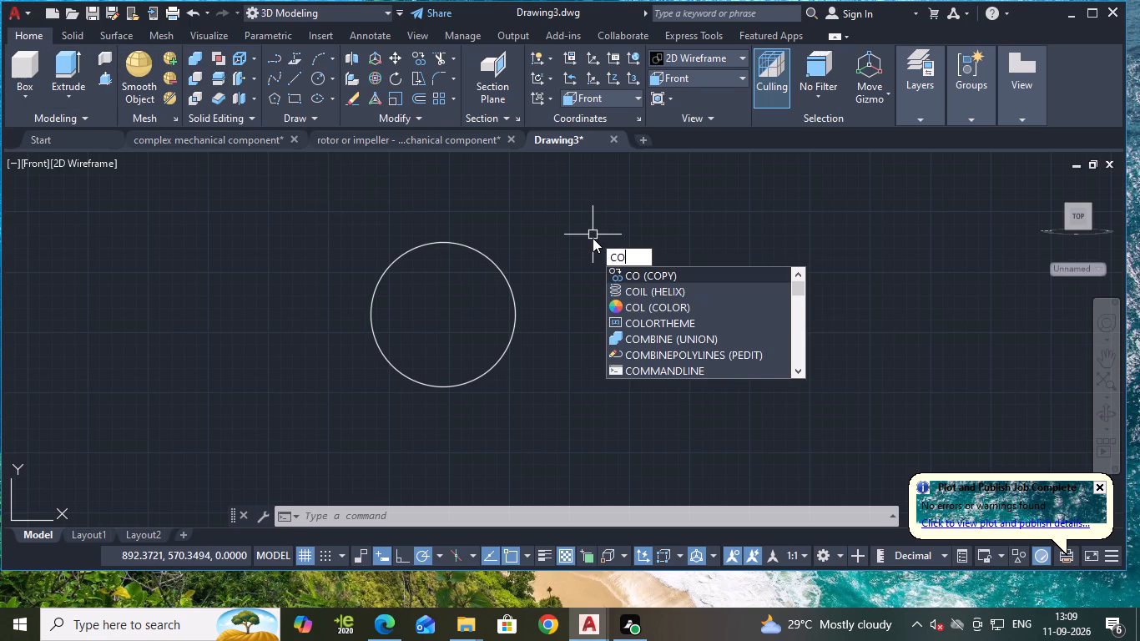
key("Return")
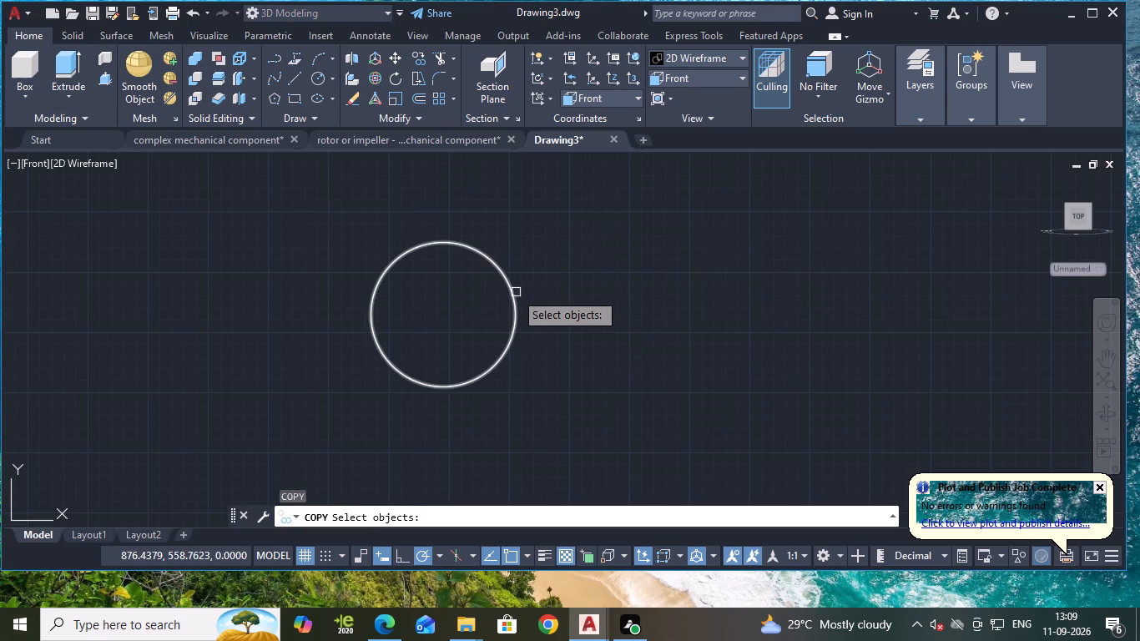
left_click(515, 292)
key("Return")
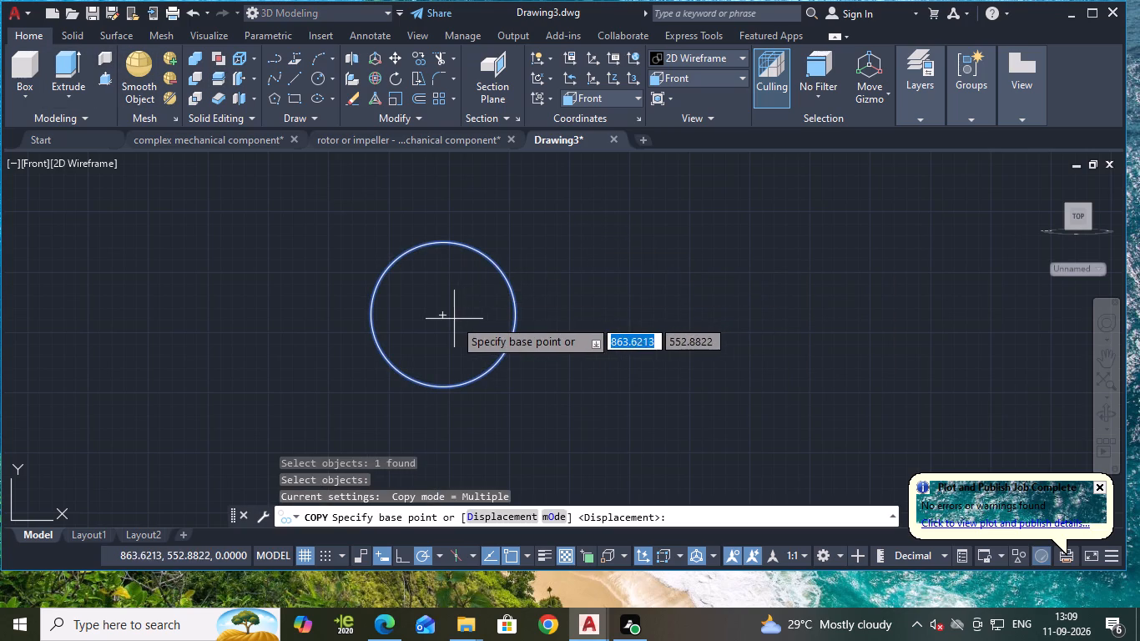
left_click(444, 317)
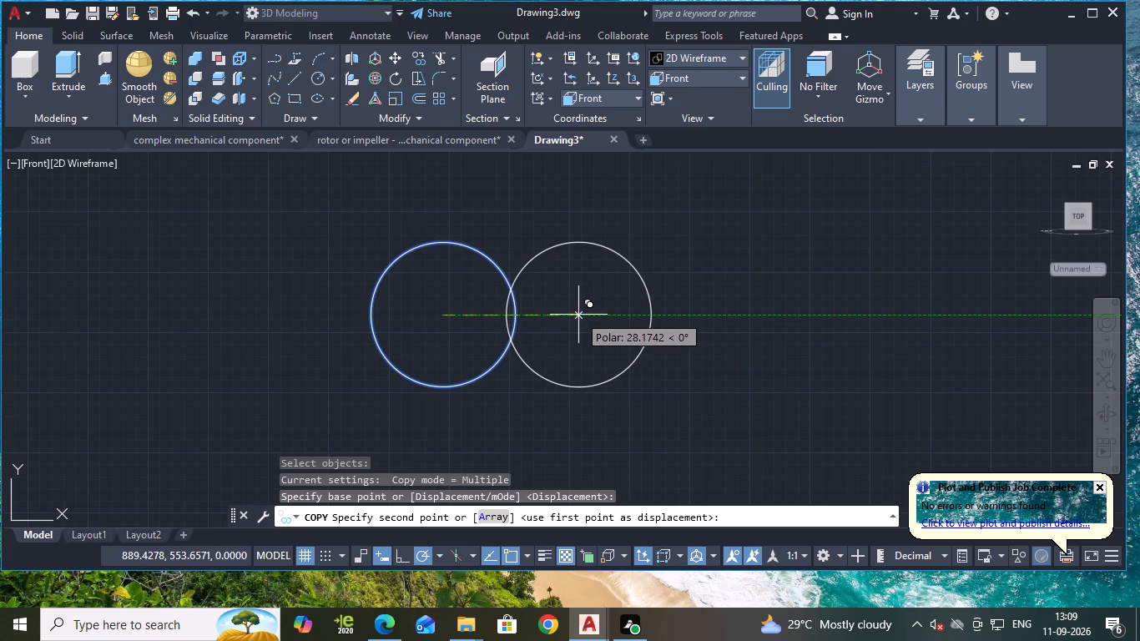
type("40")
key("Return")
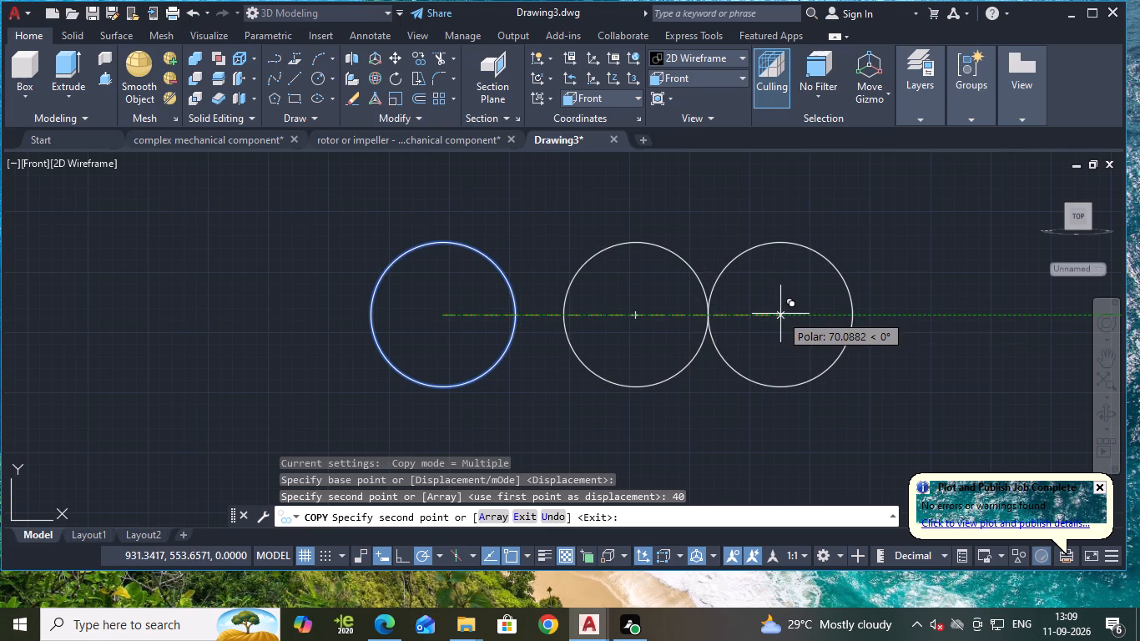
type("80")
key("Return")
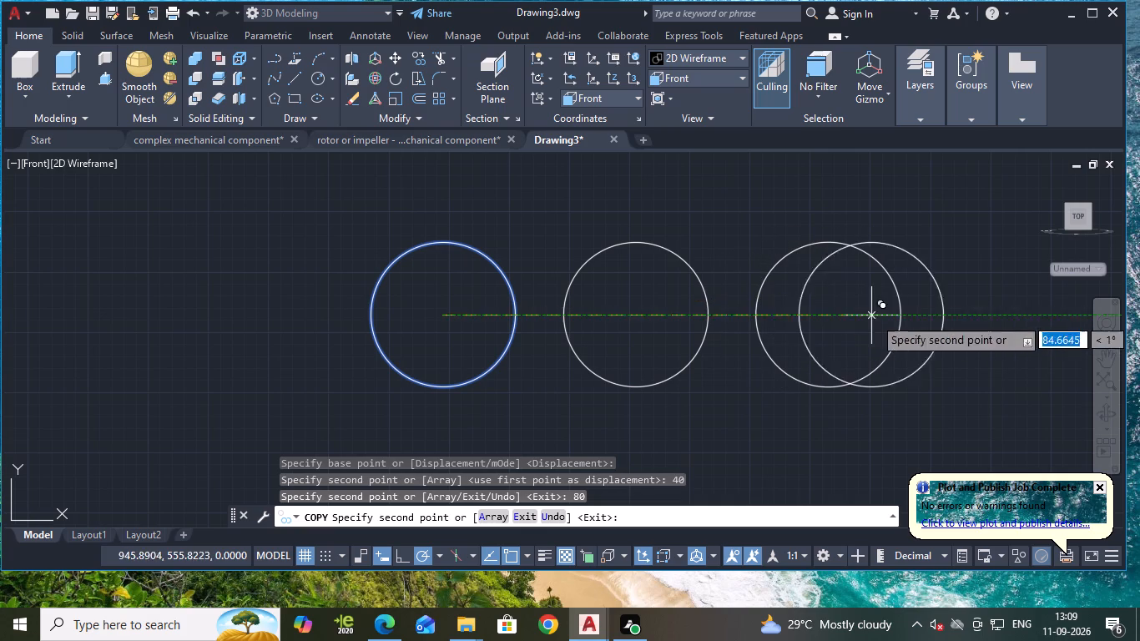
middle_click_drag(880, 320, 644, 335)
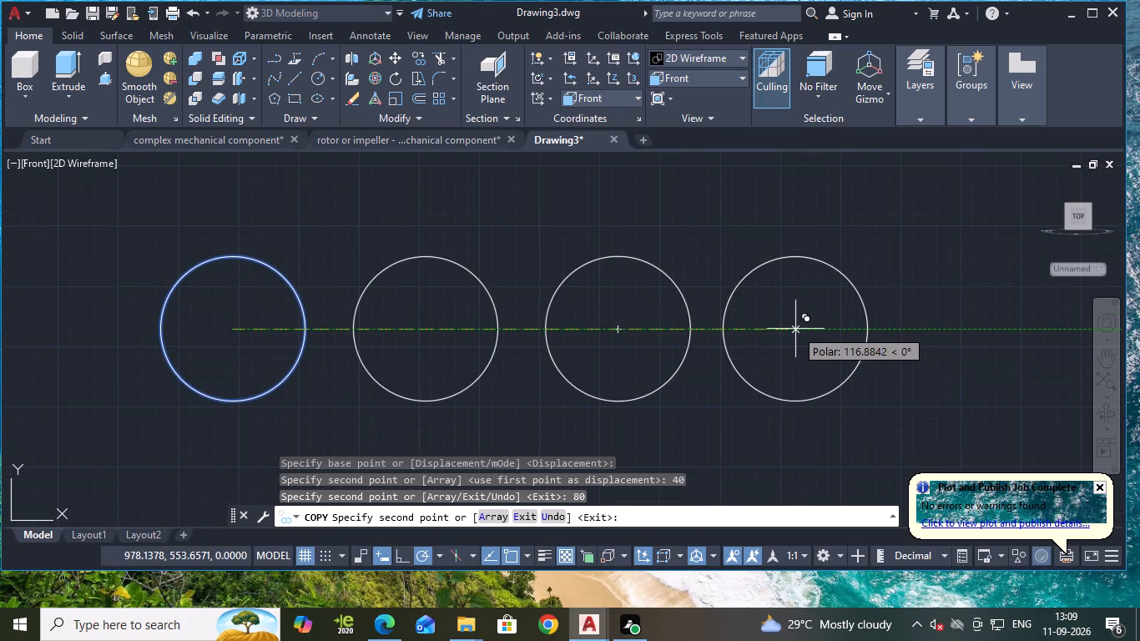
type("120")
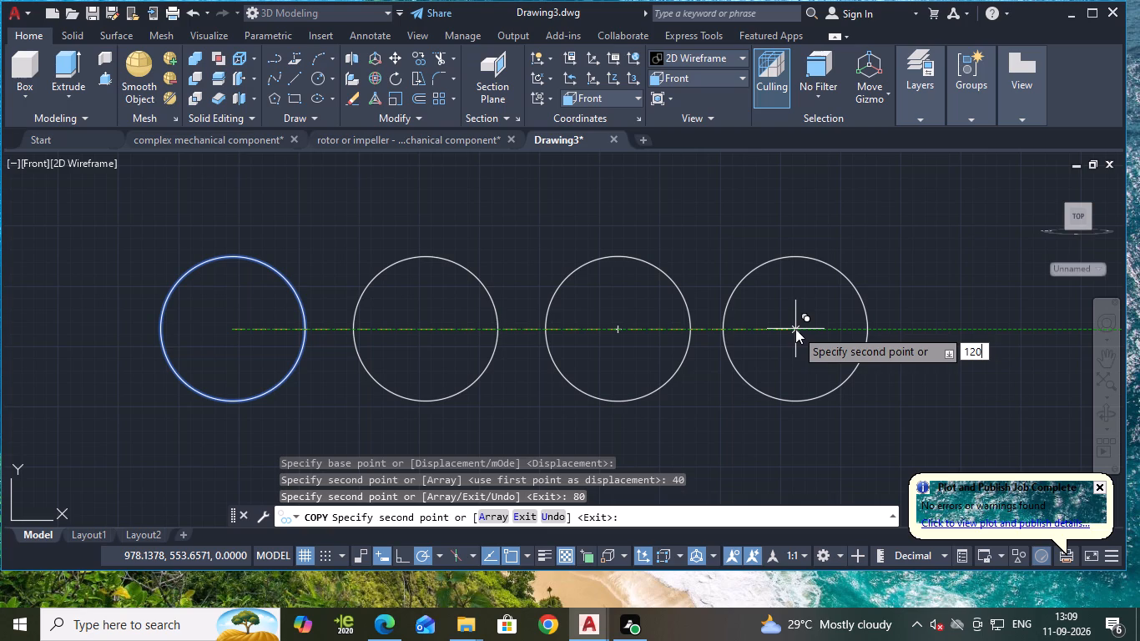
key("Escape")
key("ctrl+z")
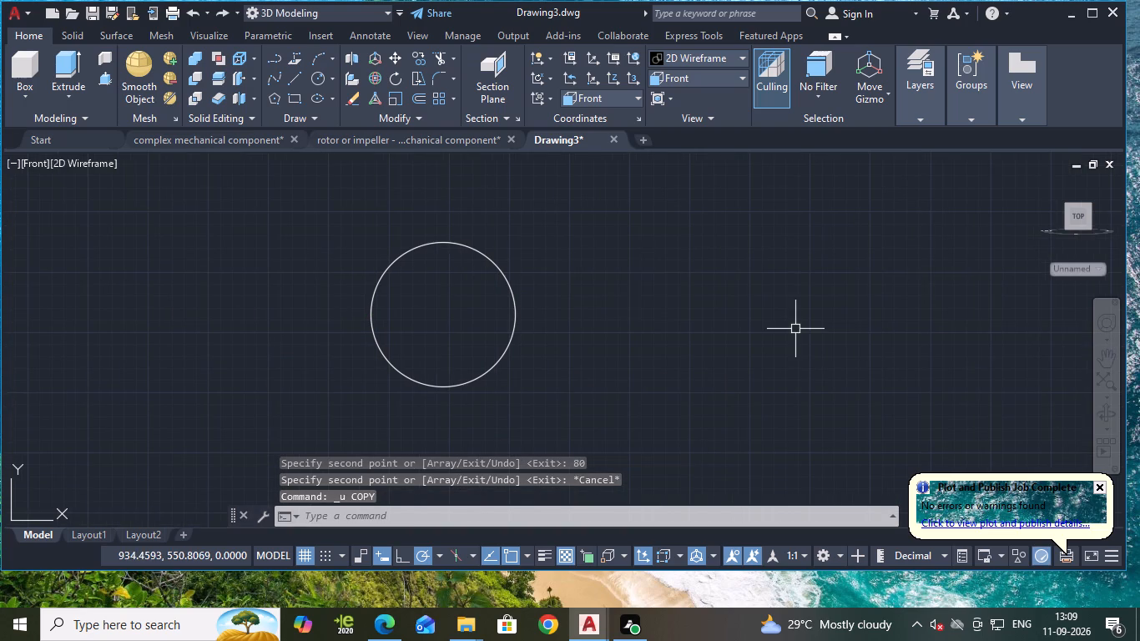
Draw a second circle of diameter 30 centred on the existing circle's centre.
left_click(315, 80)
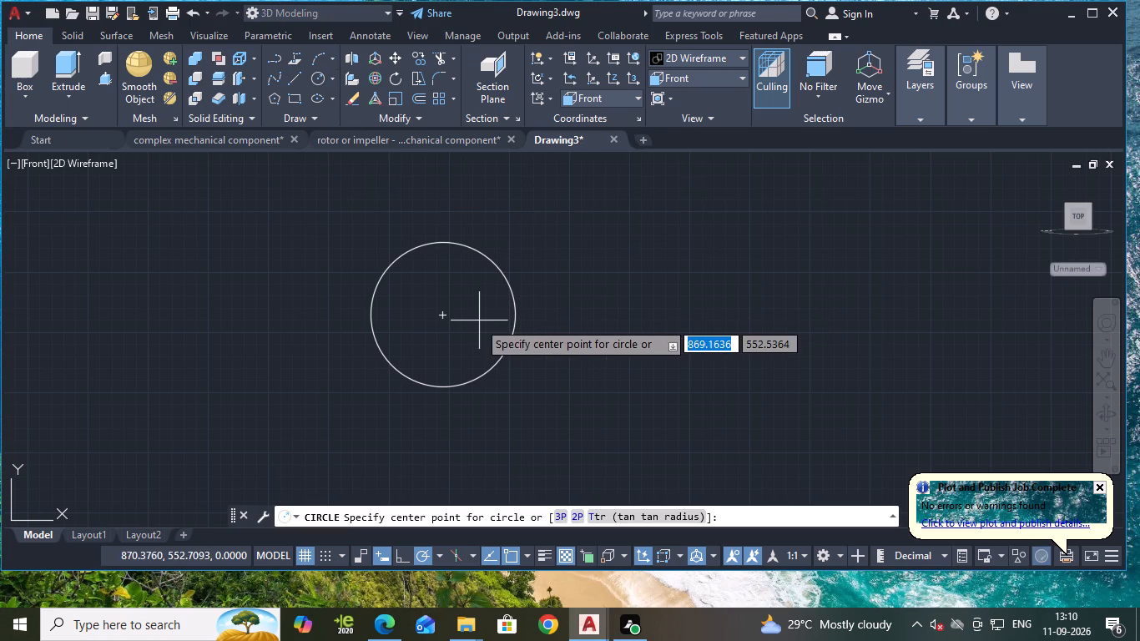
left_click(443, 318)
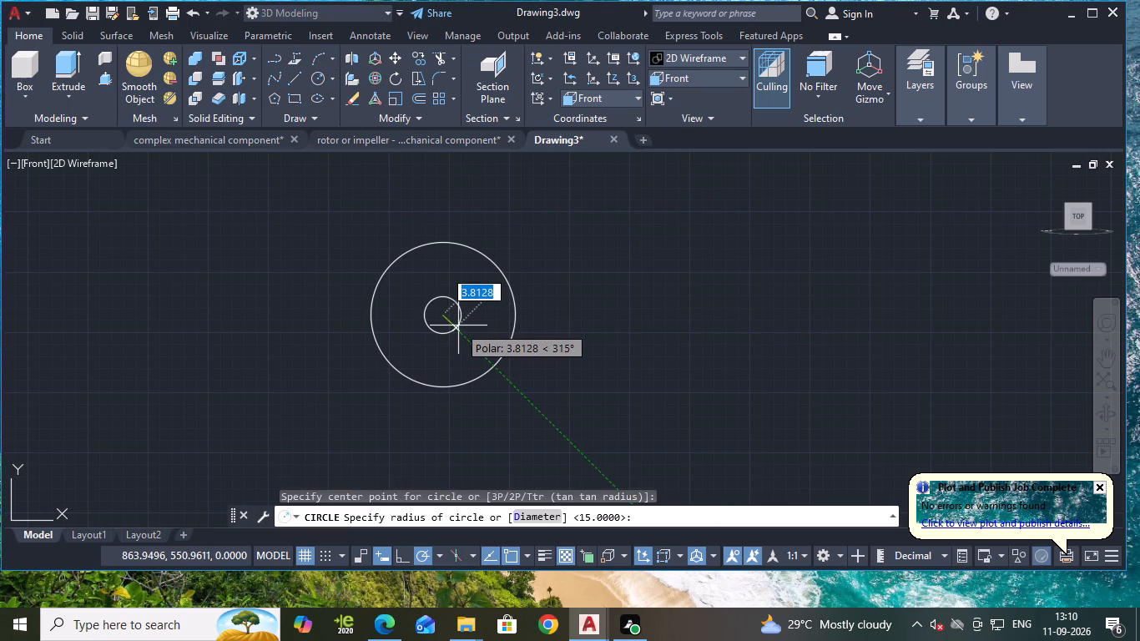
key("d")
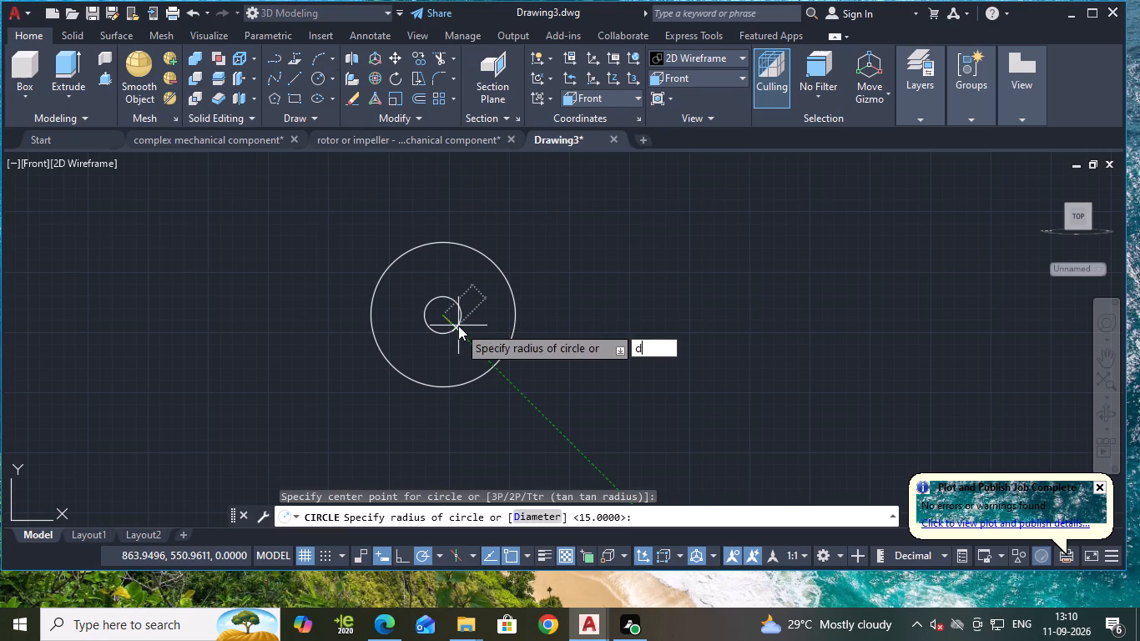
key("Return")
type("30")
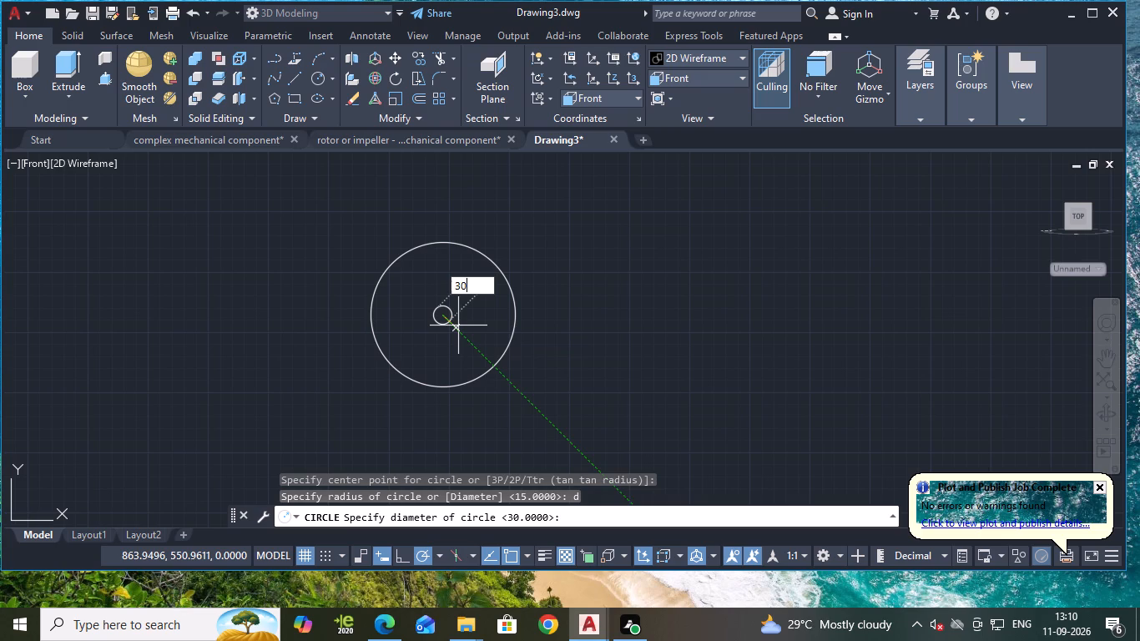
key("Return")
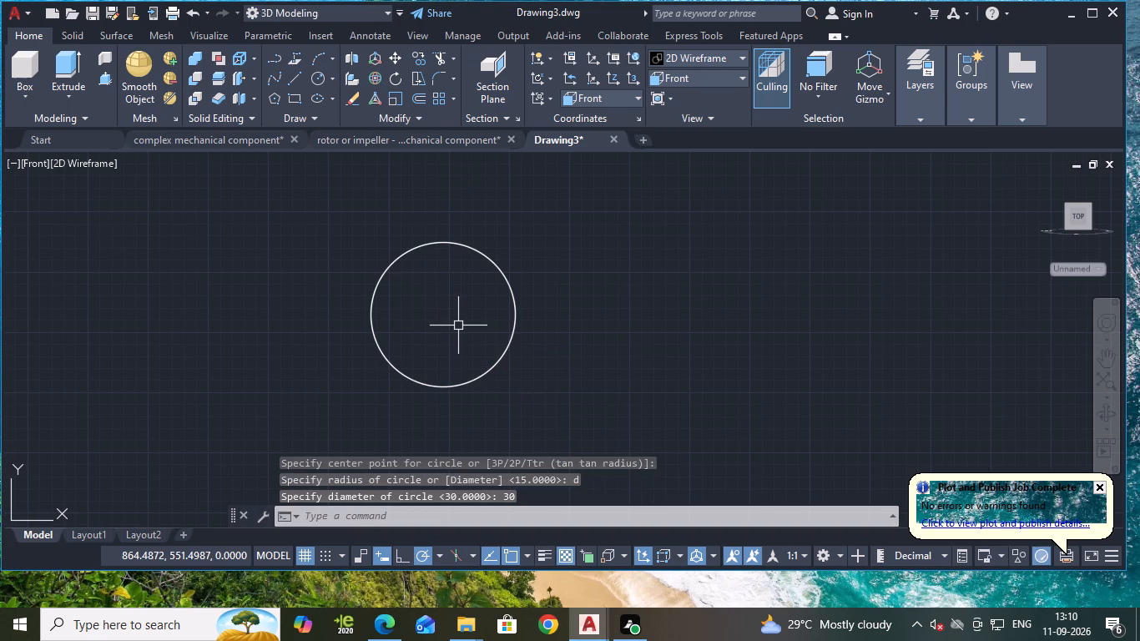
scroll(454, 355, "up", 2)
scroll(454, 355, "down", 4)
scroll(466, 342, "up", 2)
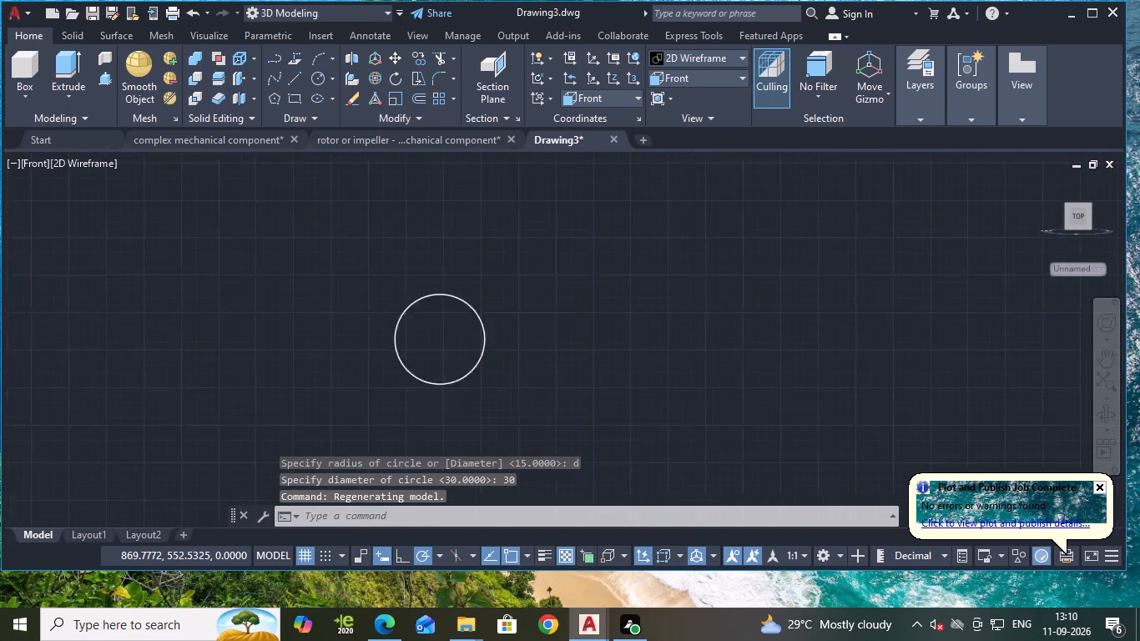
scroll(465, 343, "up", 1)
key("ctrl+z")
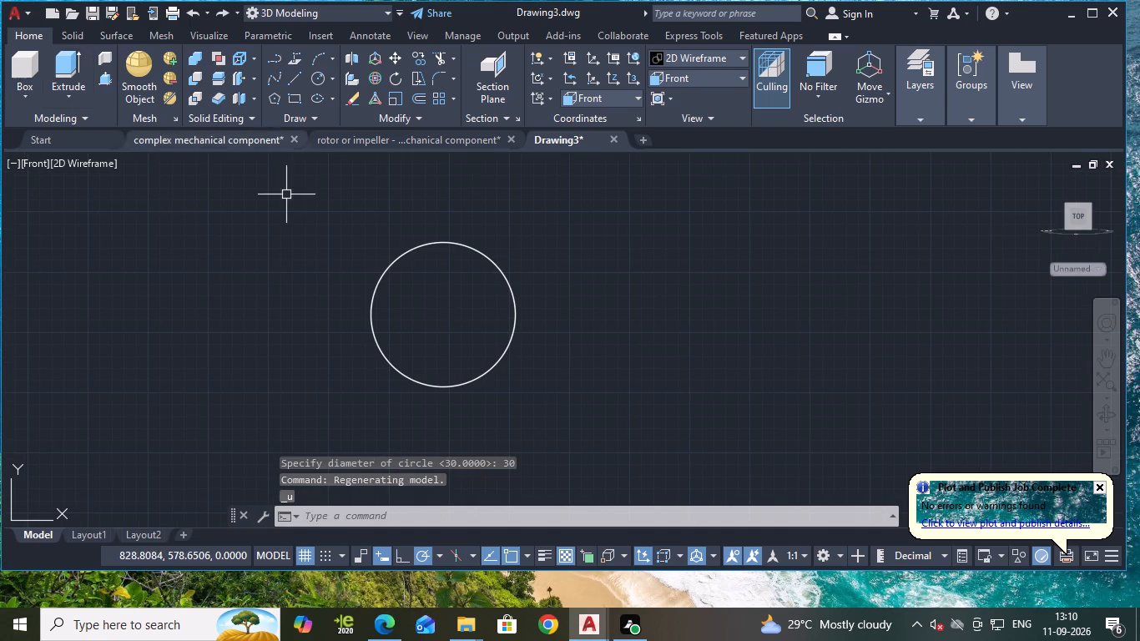
Draw a circle of diameter 15 concentric with the 30-diameter circle.
left_click(322, 78)
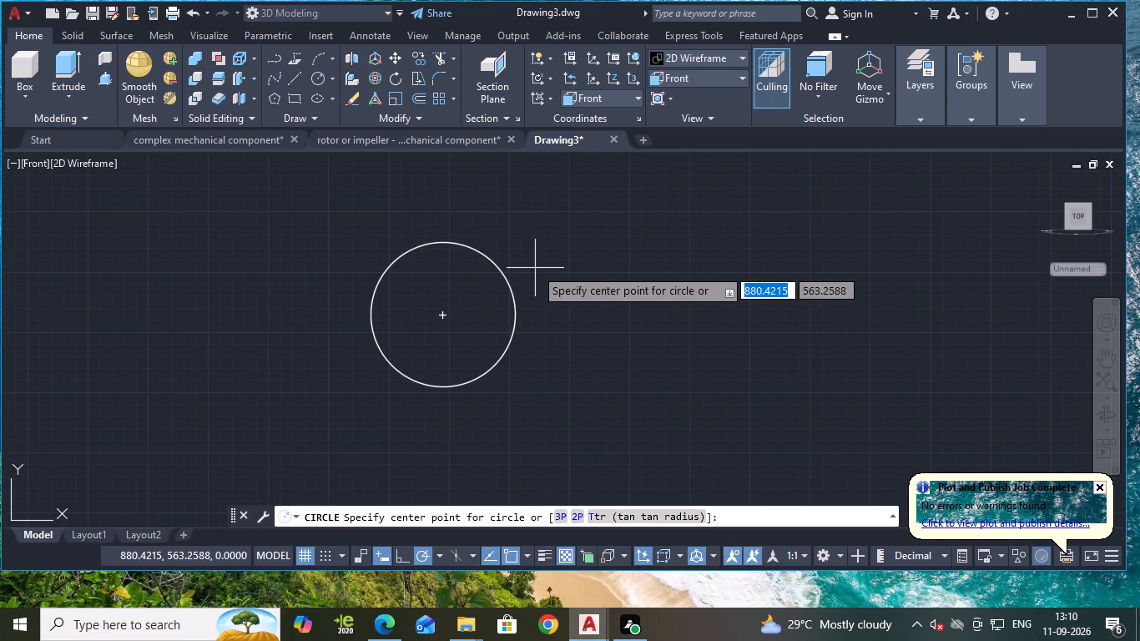
left_click(441, 315)
key("d")
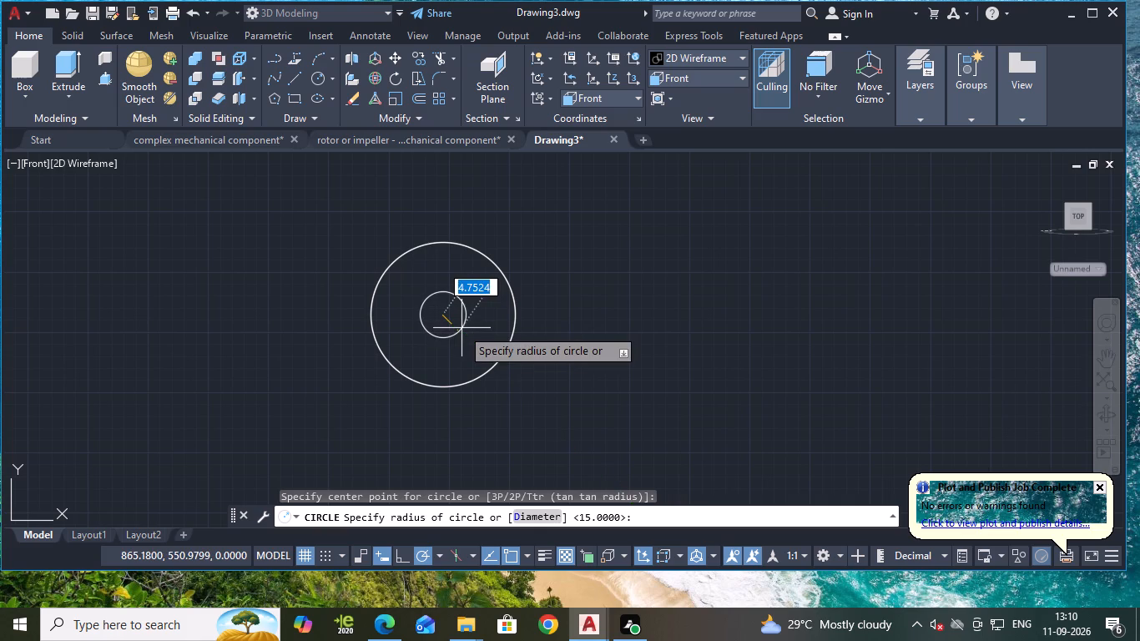
key("Return")
type("15")
key("Return")
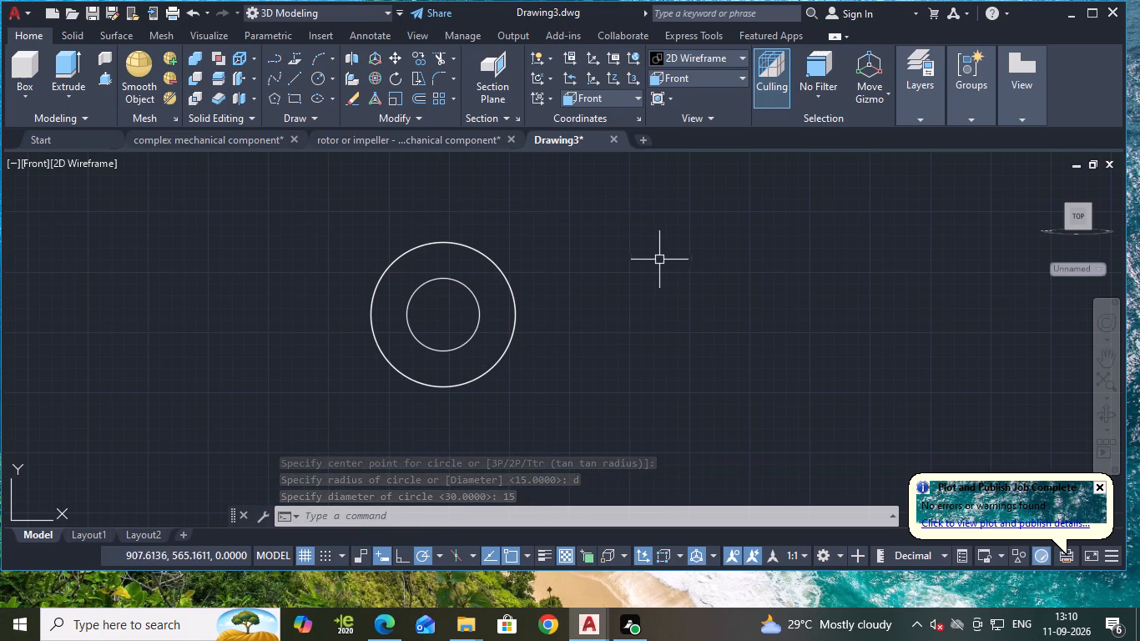
Copy the 30-diameter circle horizontally from its centre by 120 in the positive X direction.
middle_click_drag(658, 260, 429, 243)
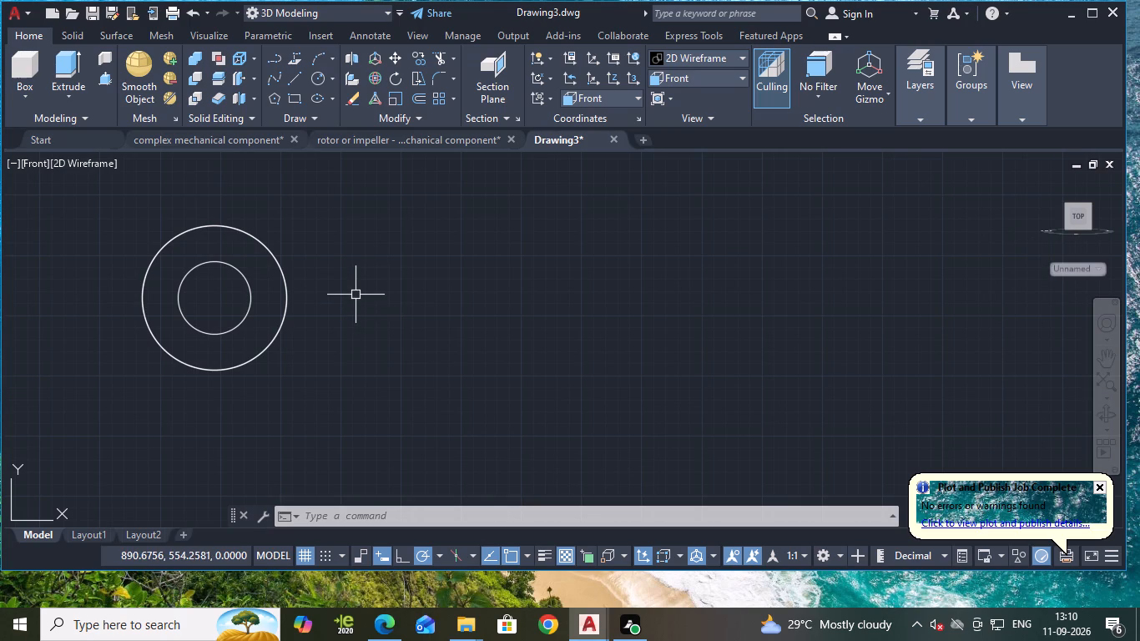
type("co")
key("Return")
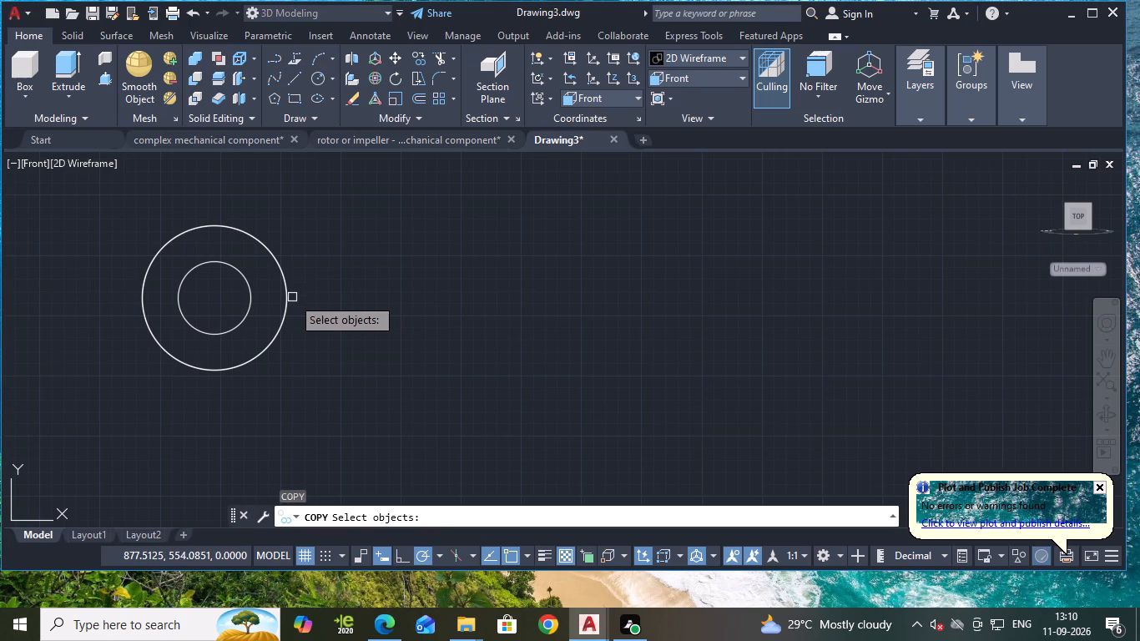
left_click(287, 303)
key("Return")
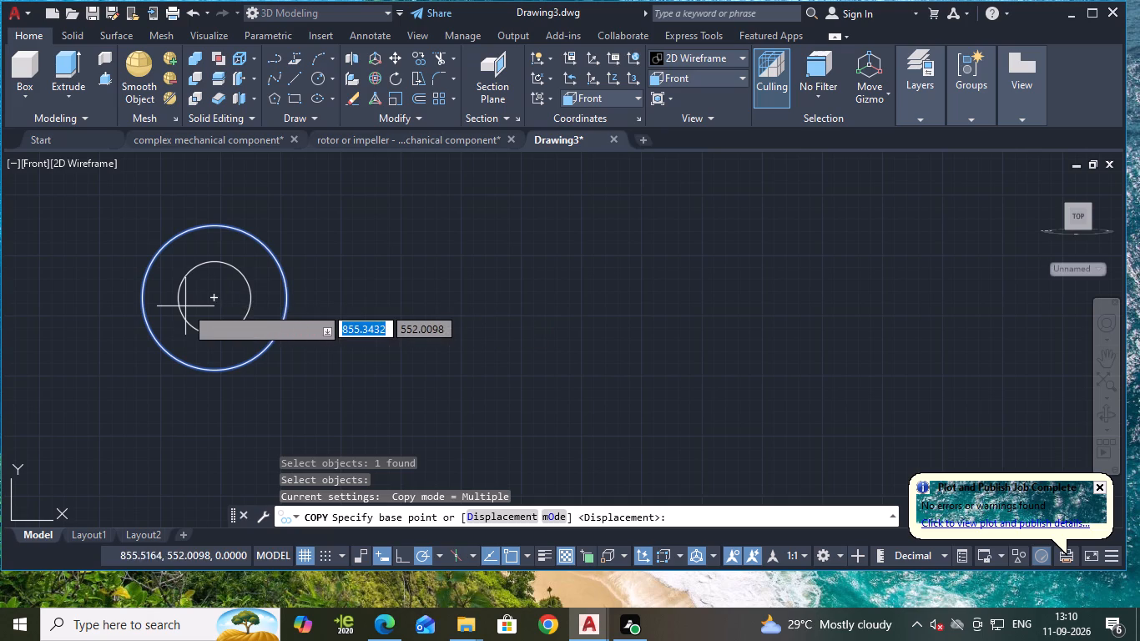
left_click(213, 300)
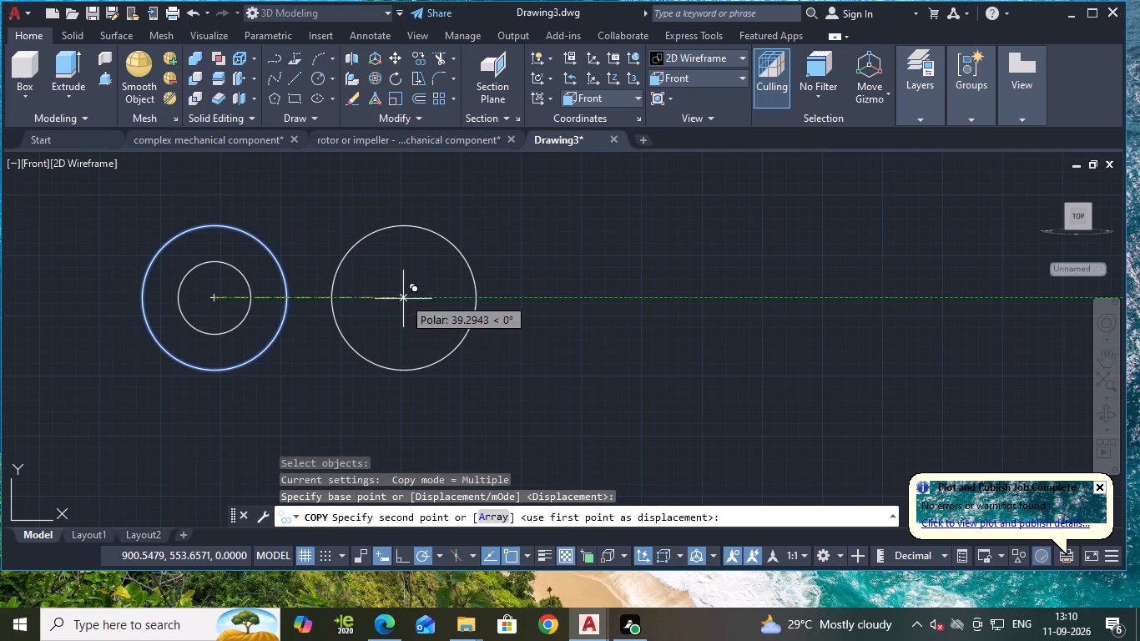
type("120")
key("Return")
key("Escape")
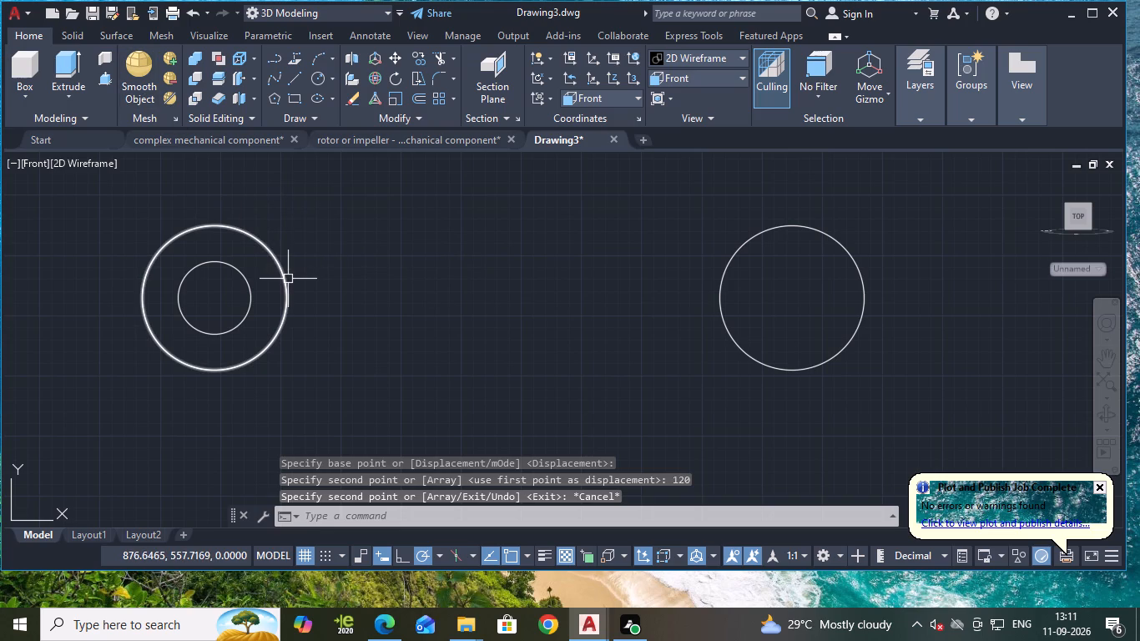
Copy the 15-diameter circle horizontally from its centre at distances of 40, 80 and 120 in the positive X direction.
type("co")
key("Return")
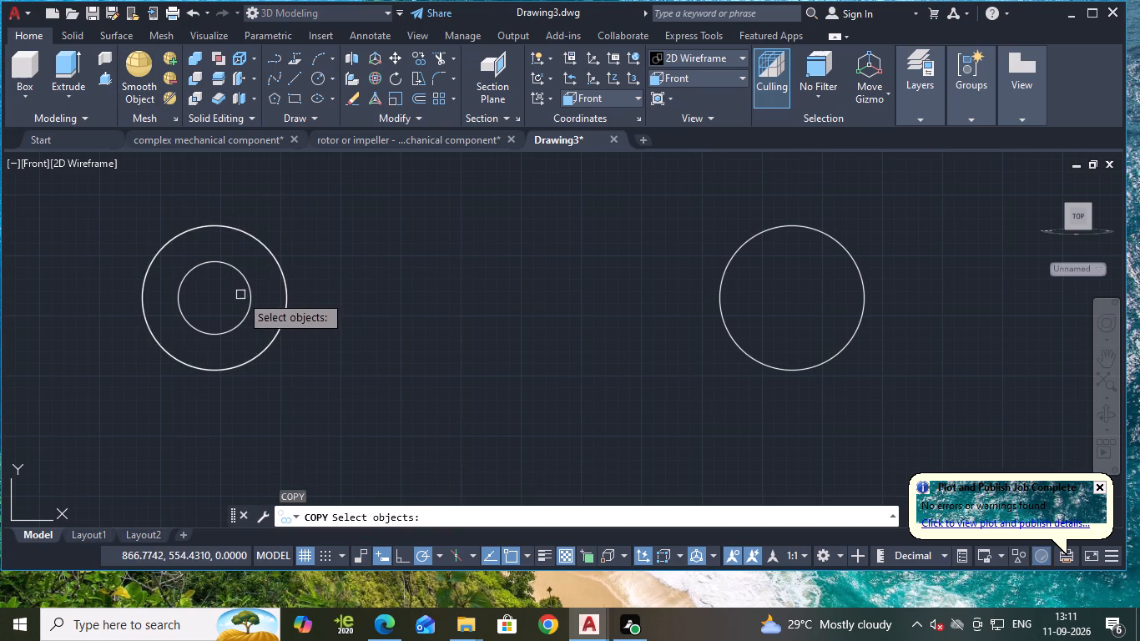
left_click(250, 296)
key("Return")
left_click(212, 296)
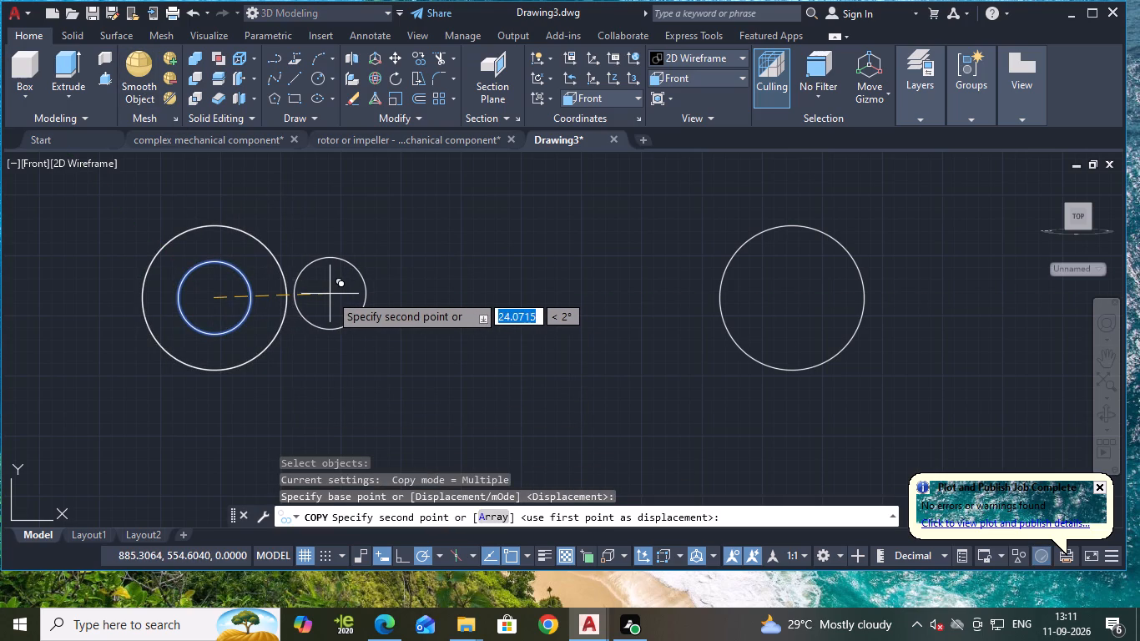
type("40")
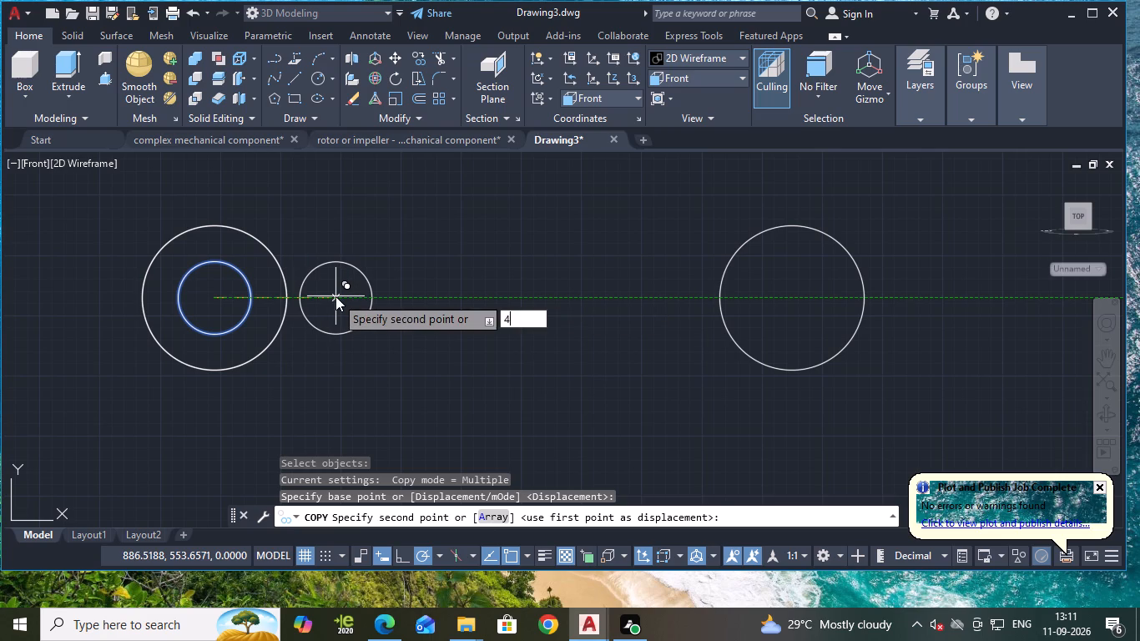
key("Return")
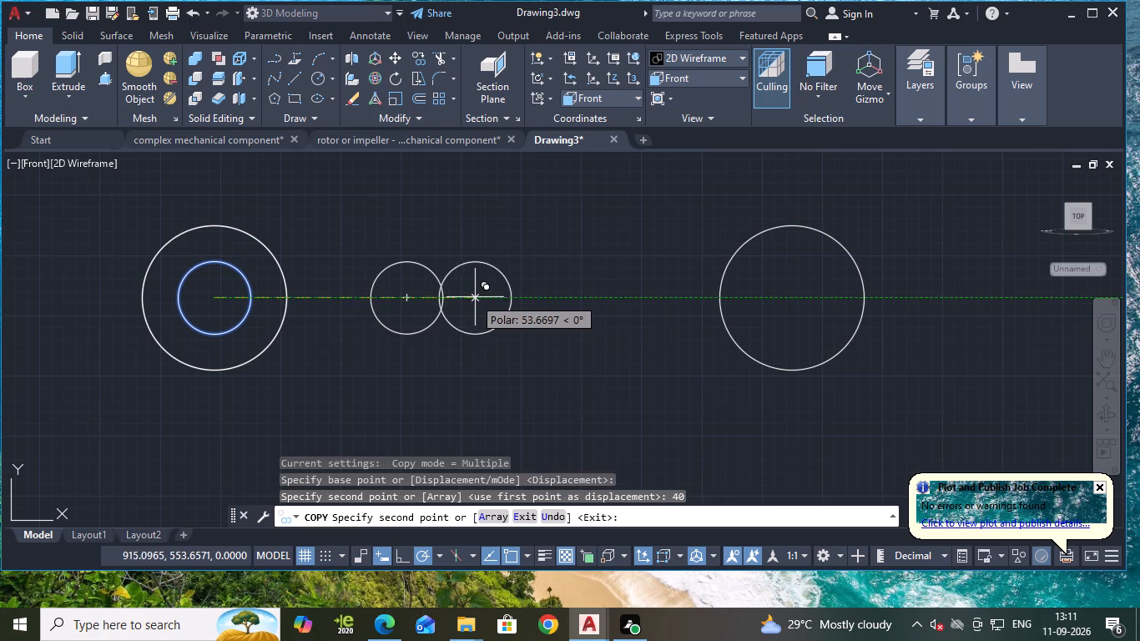
type("80")
key("Return")
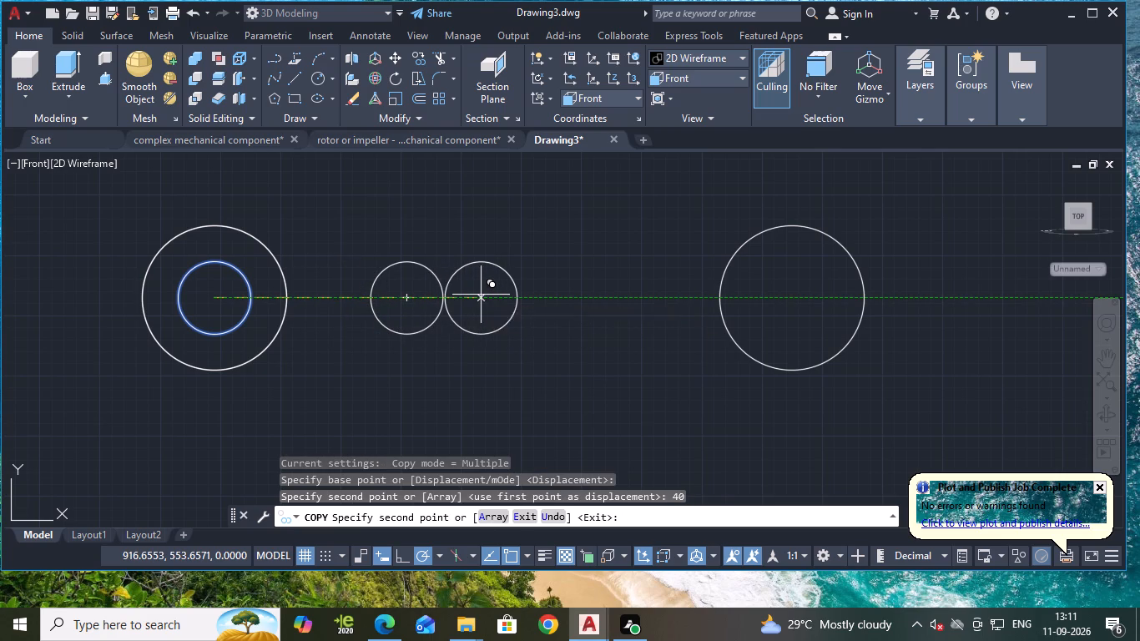
key("1")
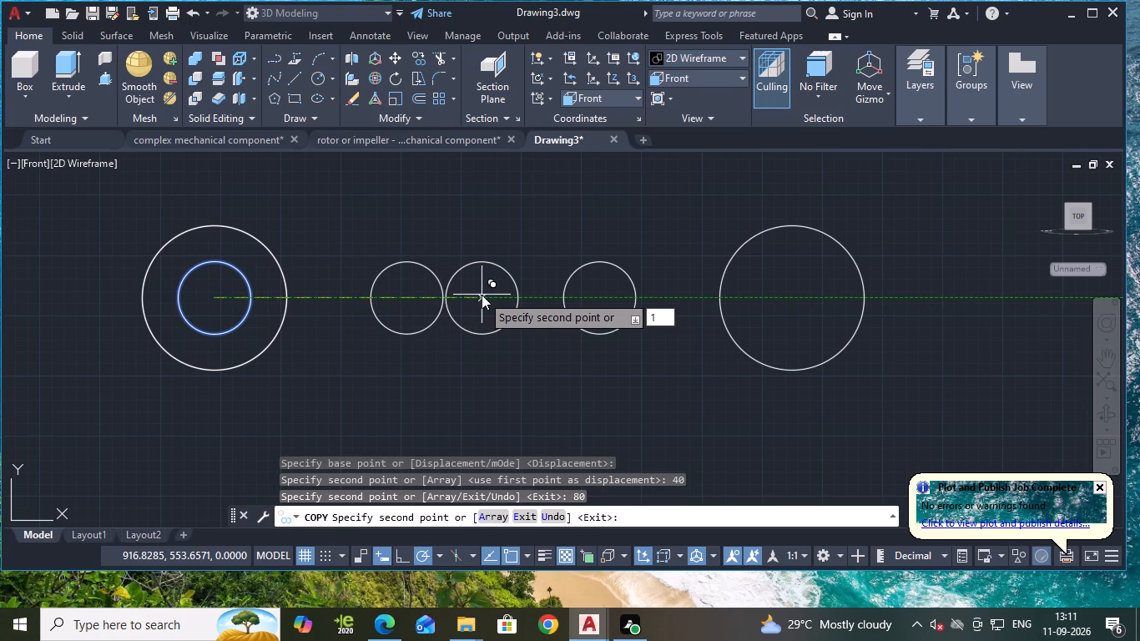
type("20")
key("Return")
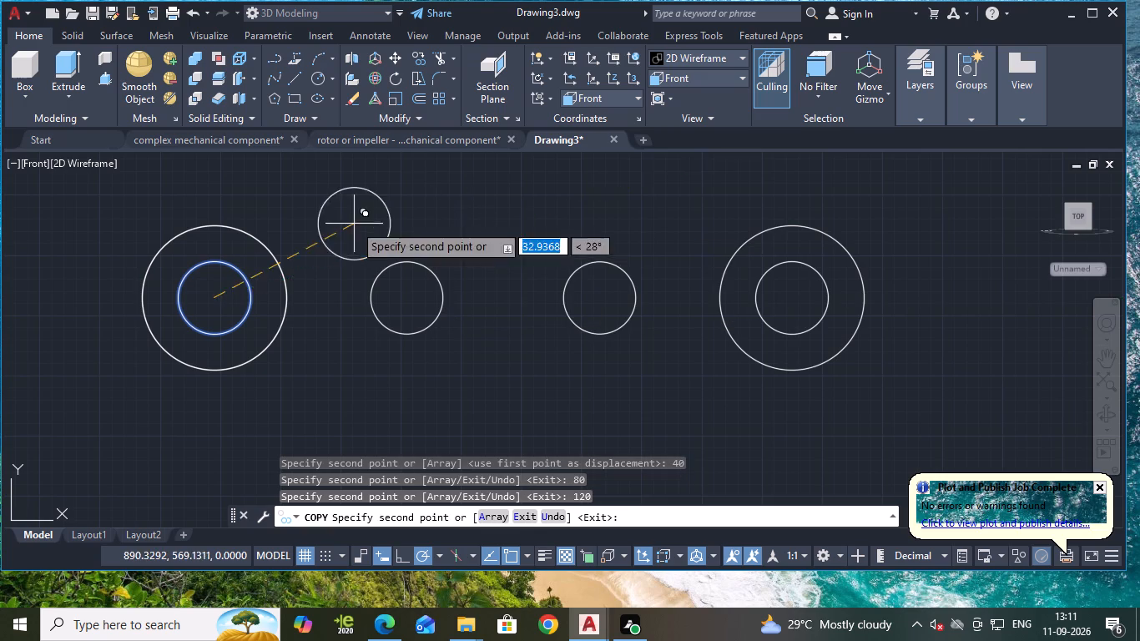
key("Escape")
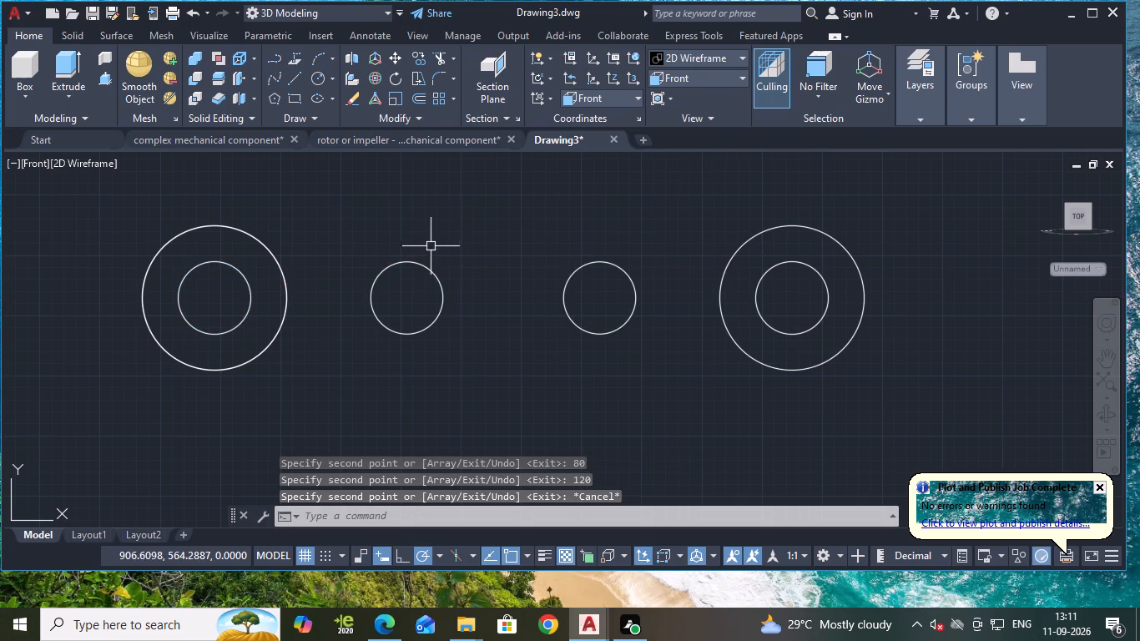
Join the two 30-diameter circles with horizontal lines between their top quadrants and between their bottom quadrants.
left_click(300, 79)
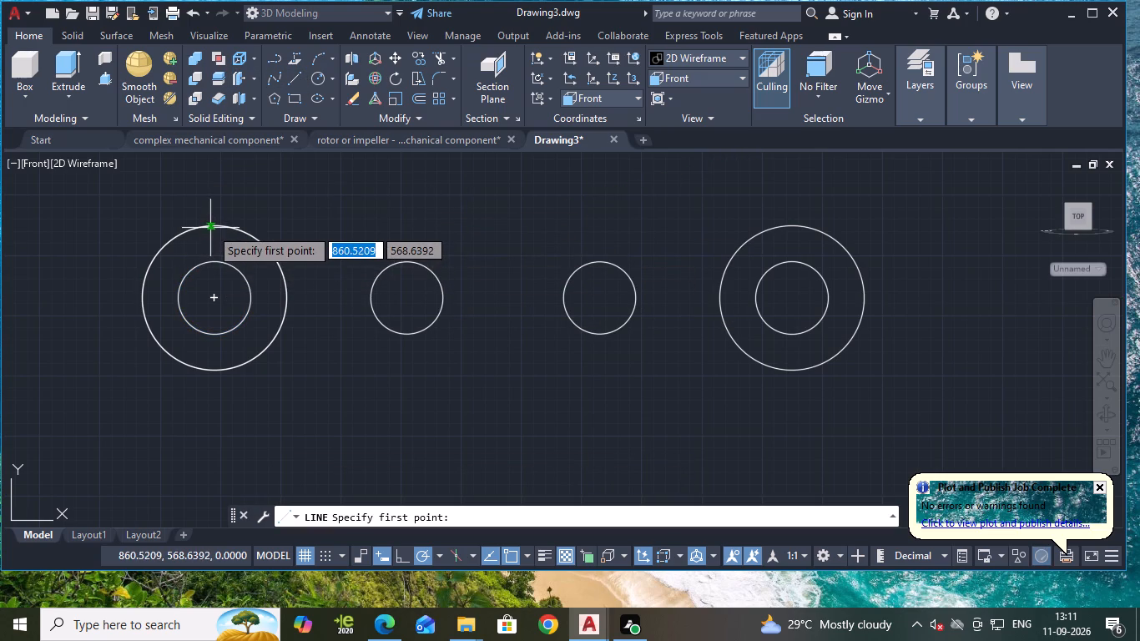
left_click(215, 229)
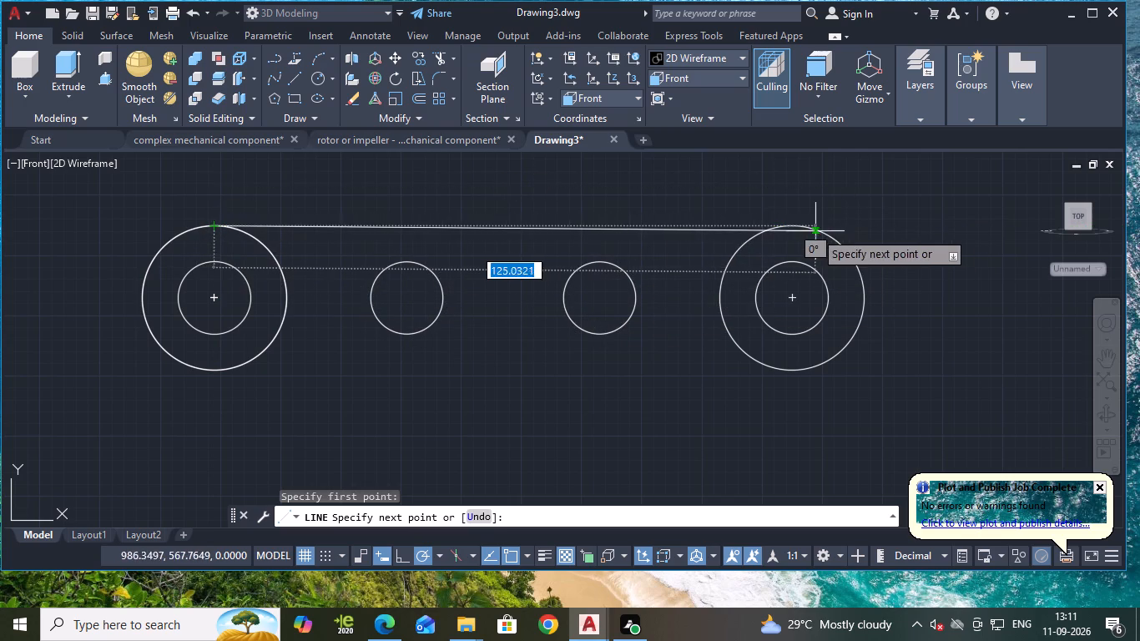
left_click(789, 226)
key("Escape")
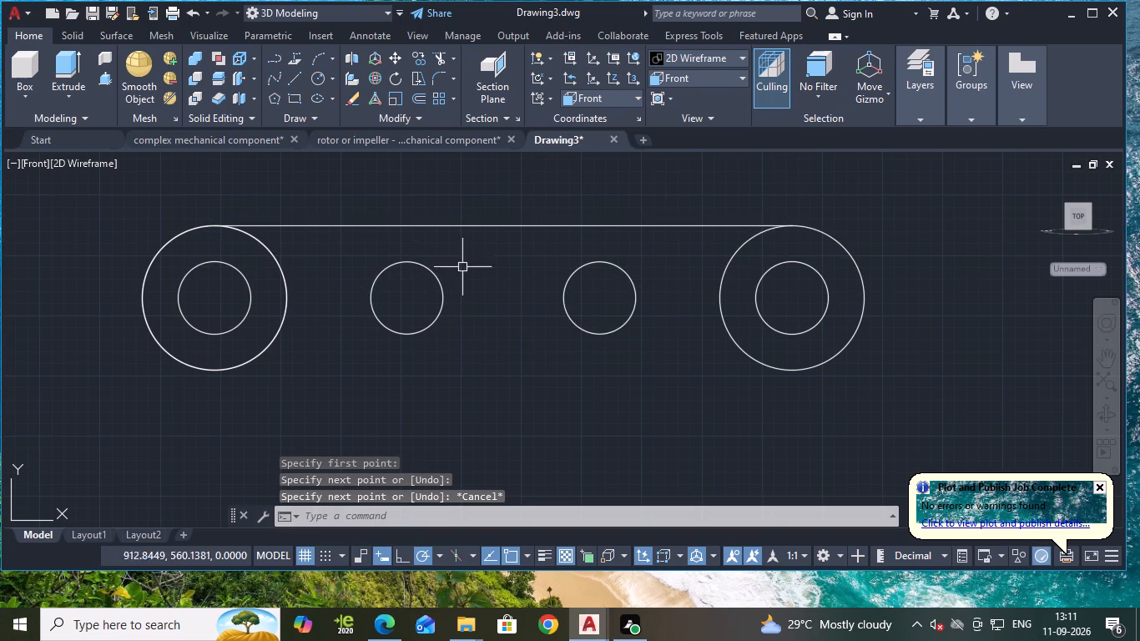
key("space")
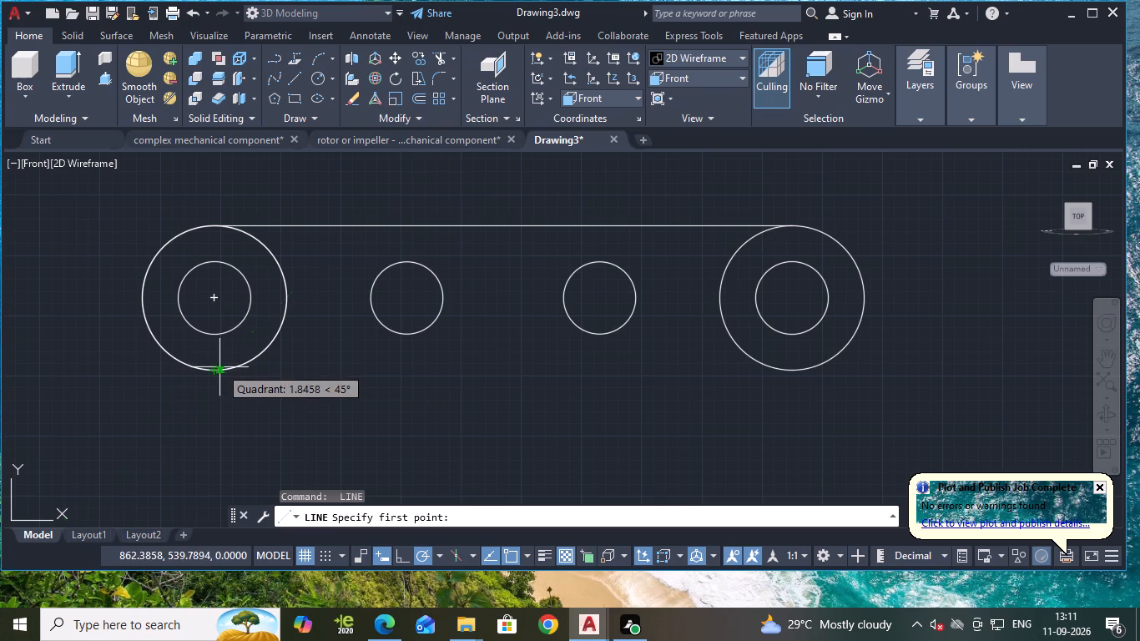
left_click(217, 371)
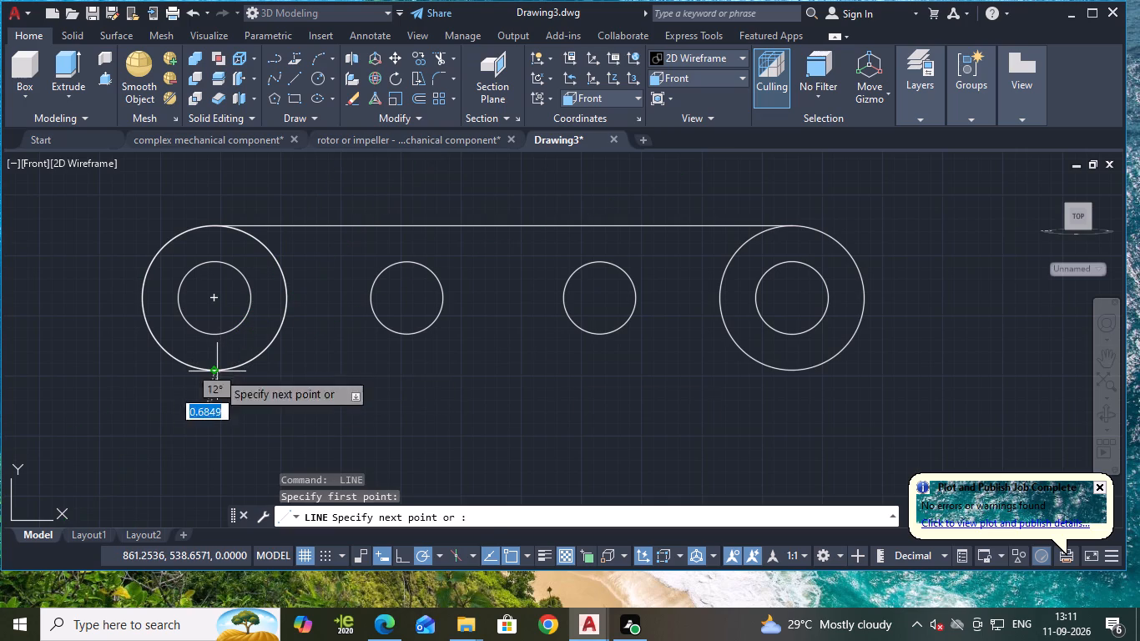
left_click(793, 372)
key("Escape")
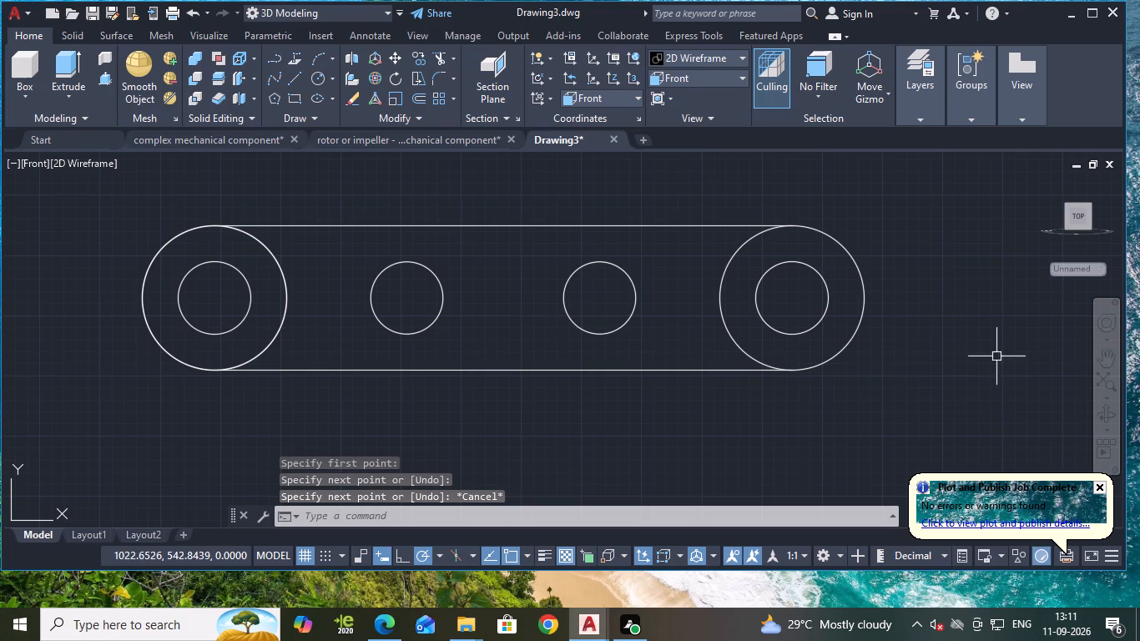
Trim the inner halves of both 30-diameter circles to leave a slot-shaped outline around the four holes.
type("tr")
key("Return")
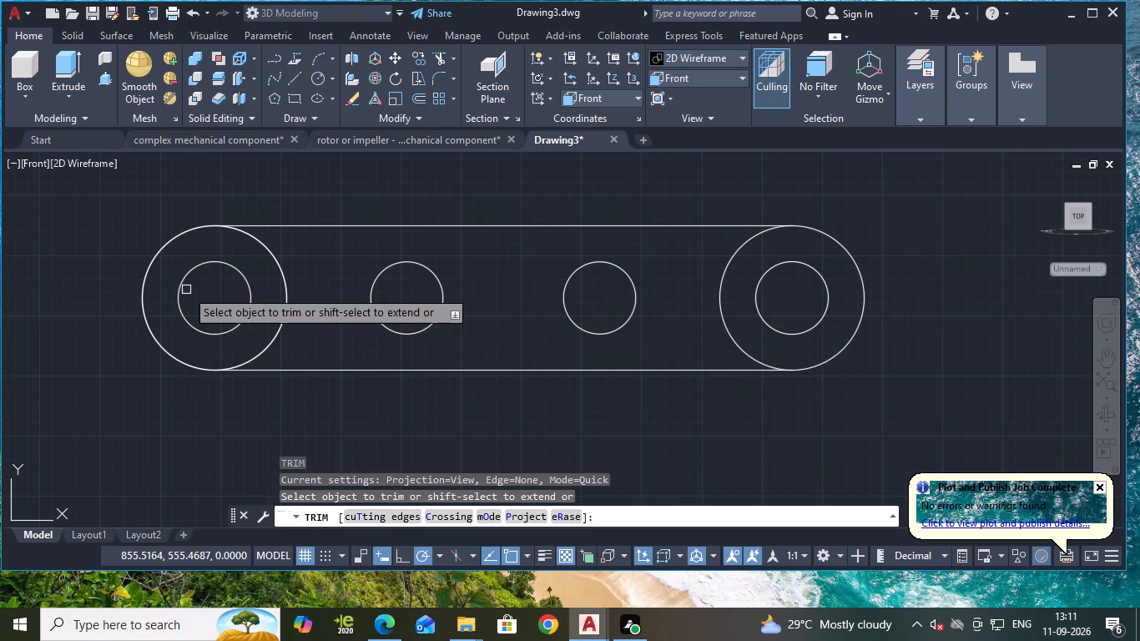
left_click(269, 260)
left_click(270, 261)
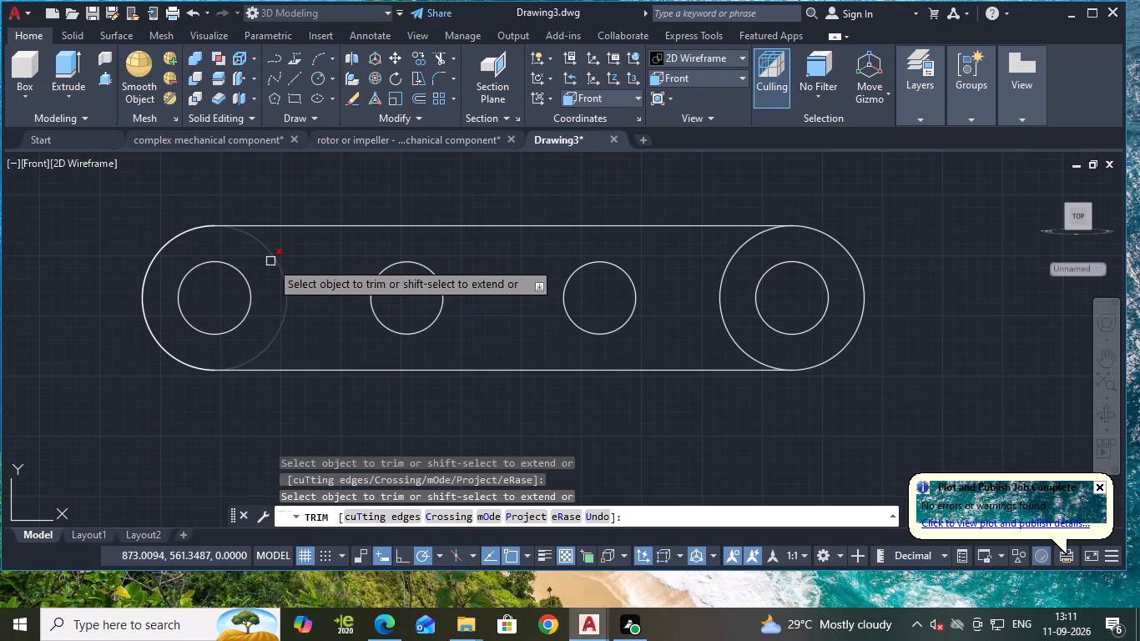
left_click(748, 356)
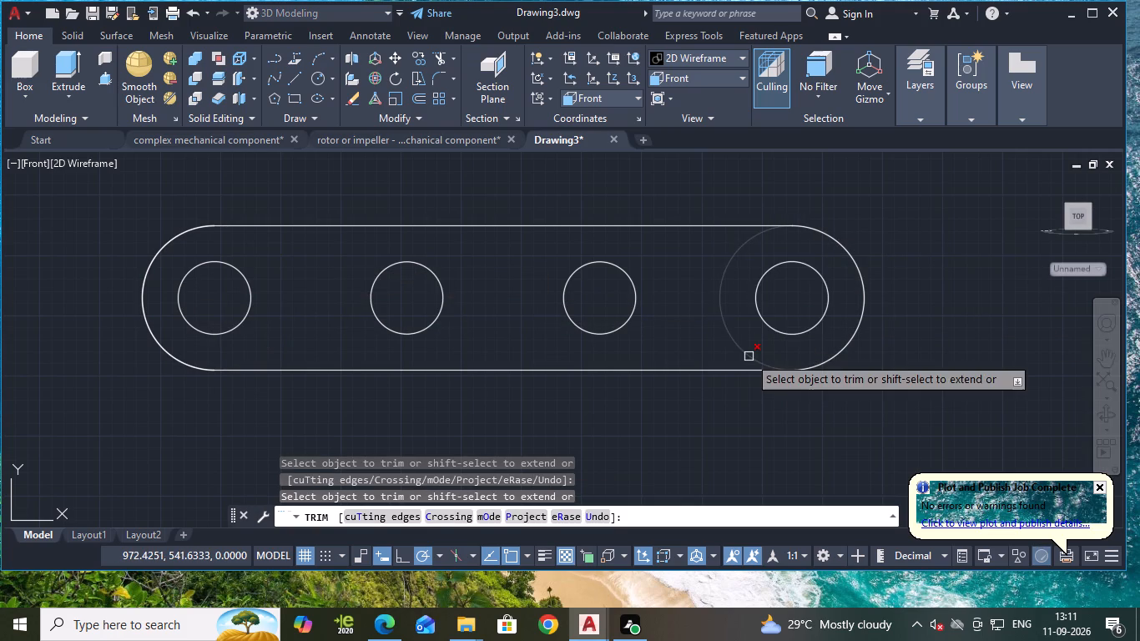
key("Escape")
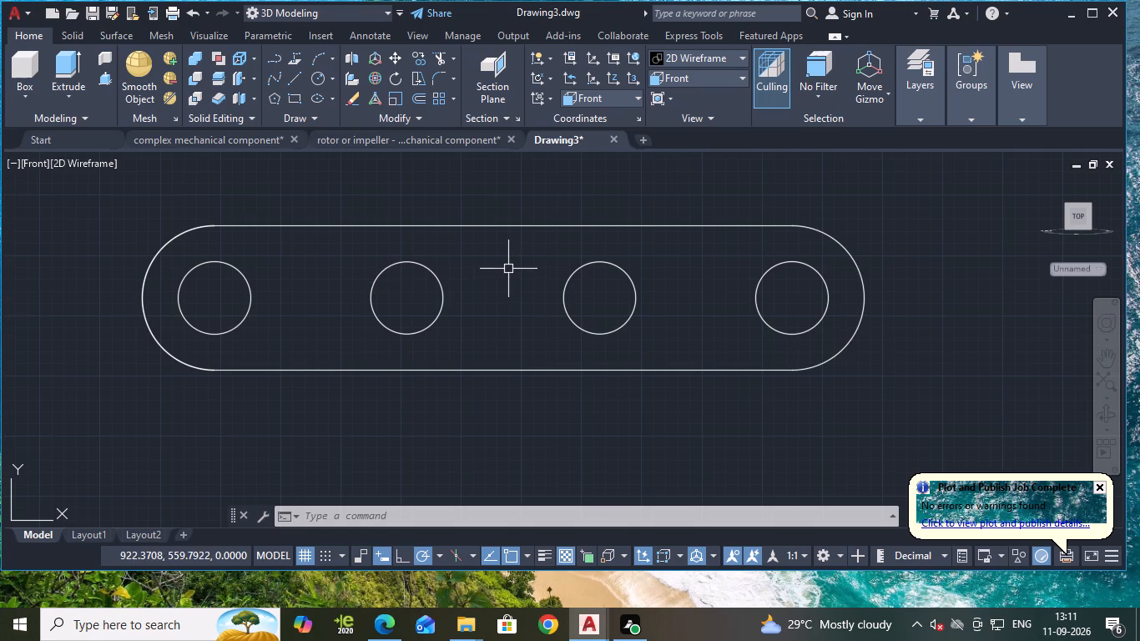
Draw a horizontal line about 132 long from the third small circle's centre past the rounded end of the outline nearest it.
scroll(508, 269, "down", 1)
middle_click_drag(508, 269, 509, 290)
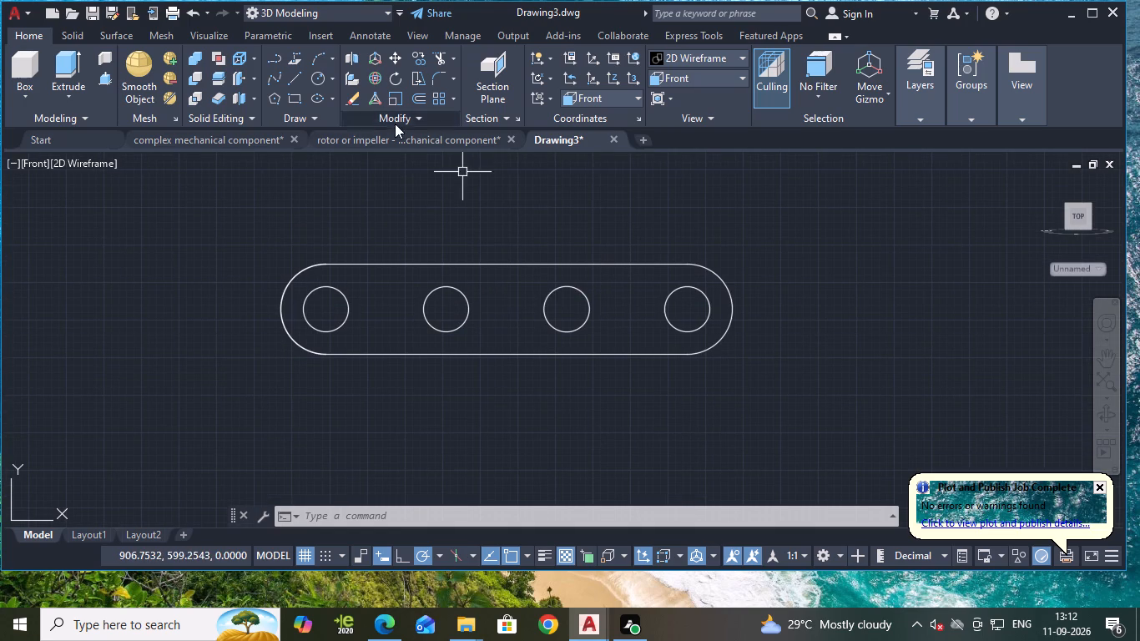
left_click(295, 80)
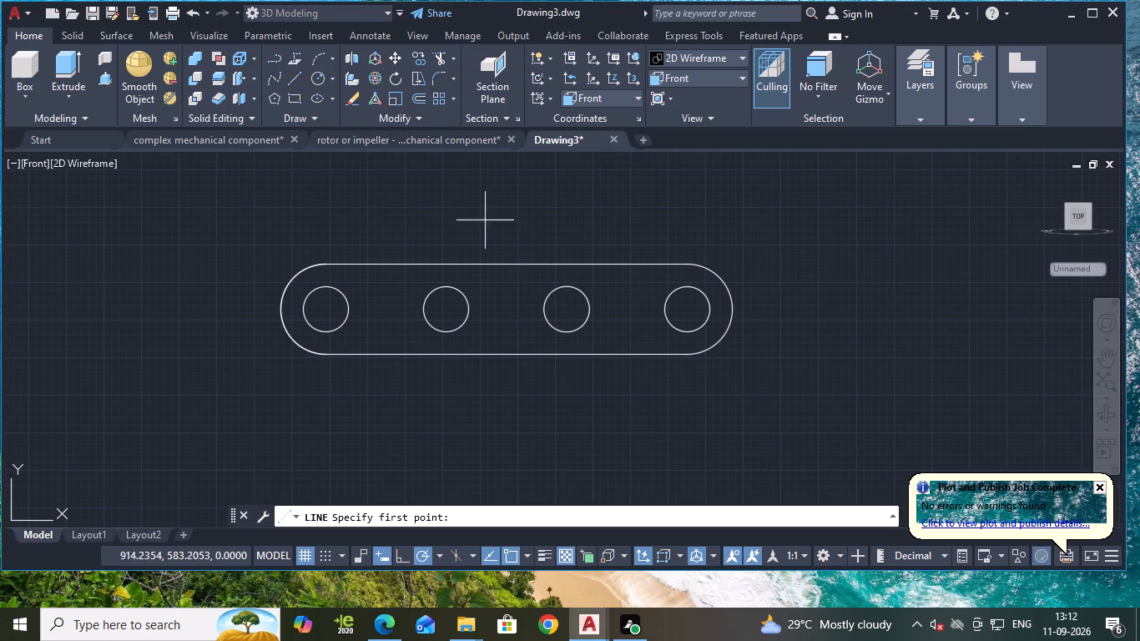
left_click(567, 307)
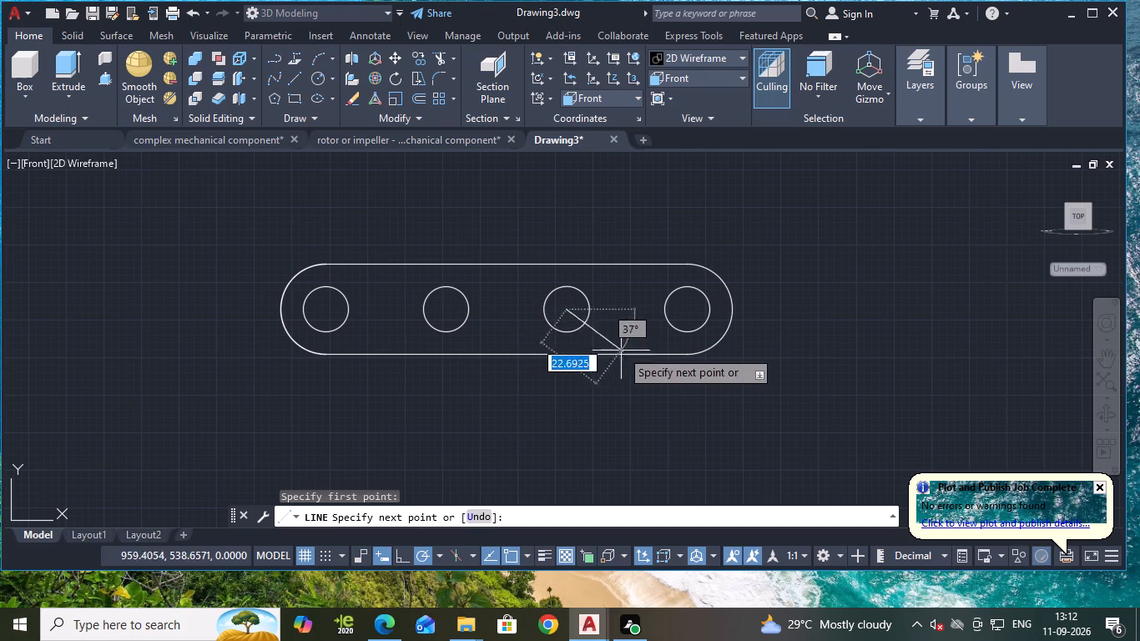
left_click(965, 308)
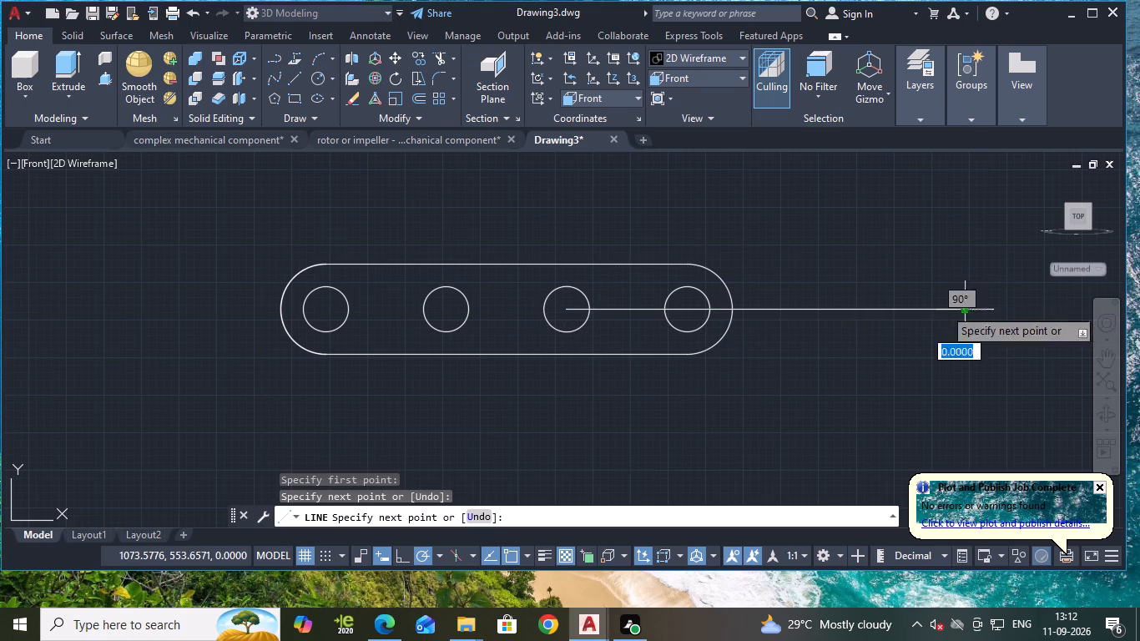
key("Escape")
Draw a vertical line about 117 long upward from the third small circle's centre.
middle_click_drag(845, 252, 782, 294)
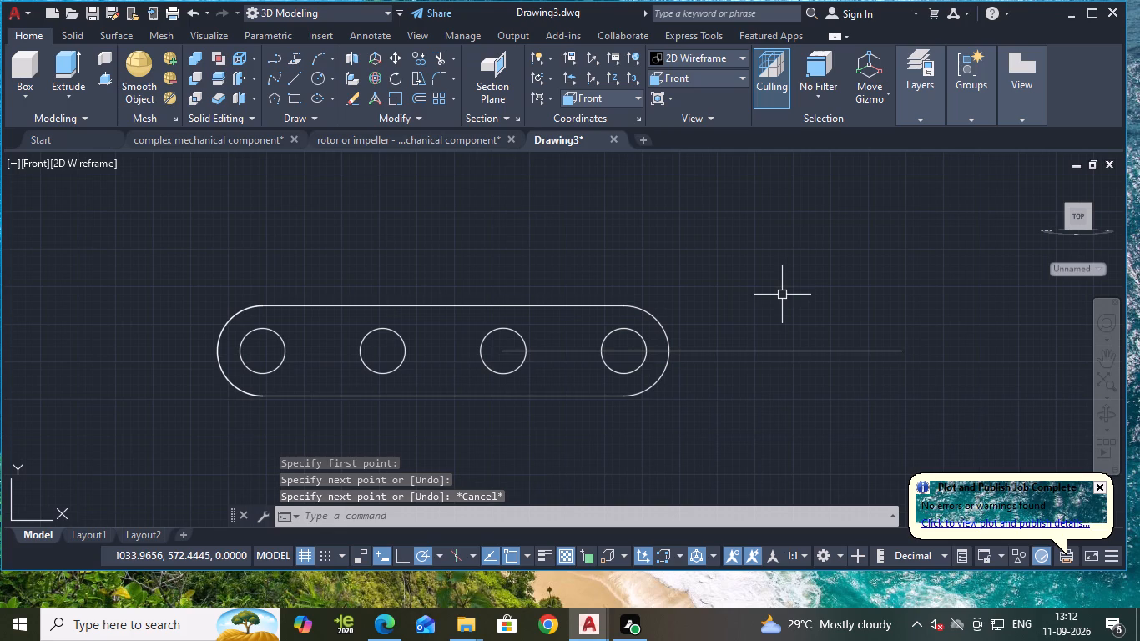
left_click(295, 78)
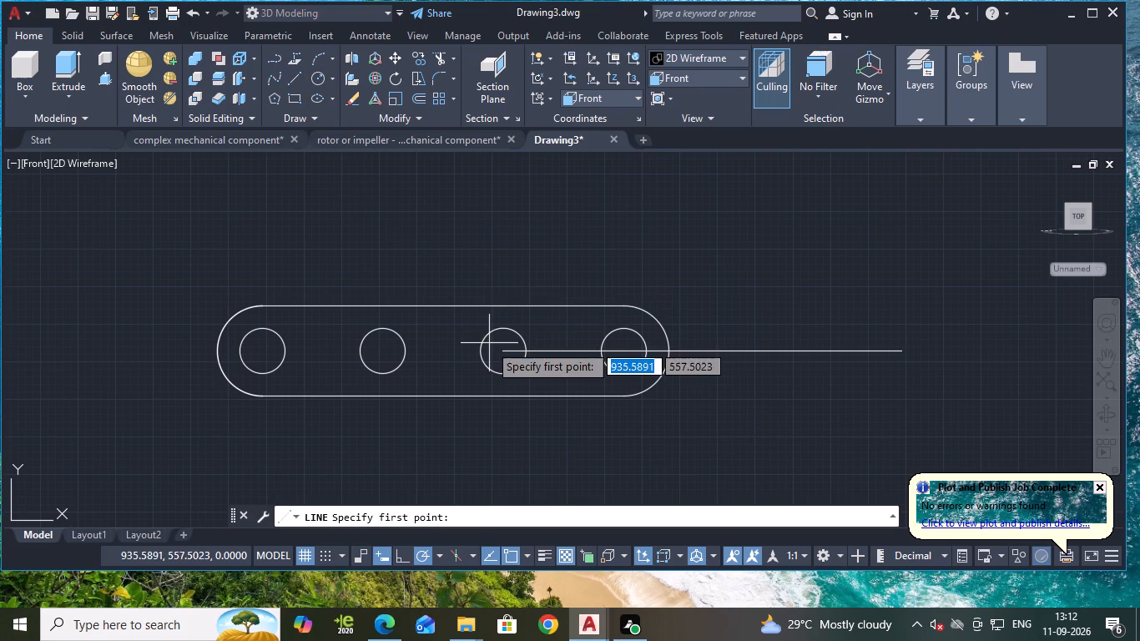
left_click(501, 350)
middle_click_drag(504, 235, 462, 396)
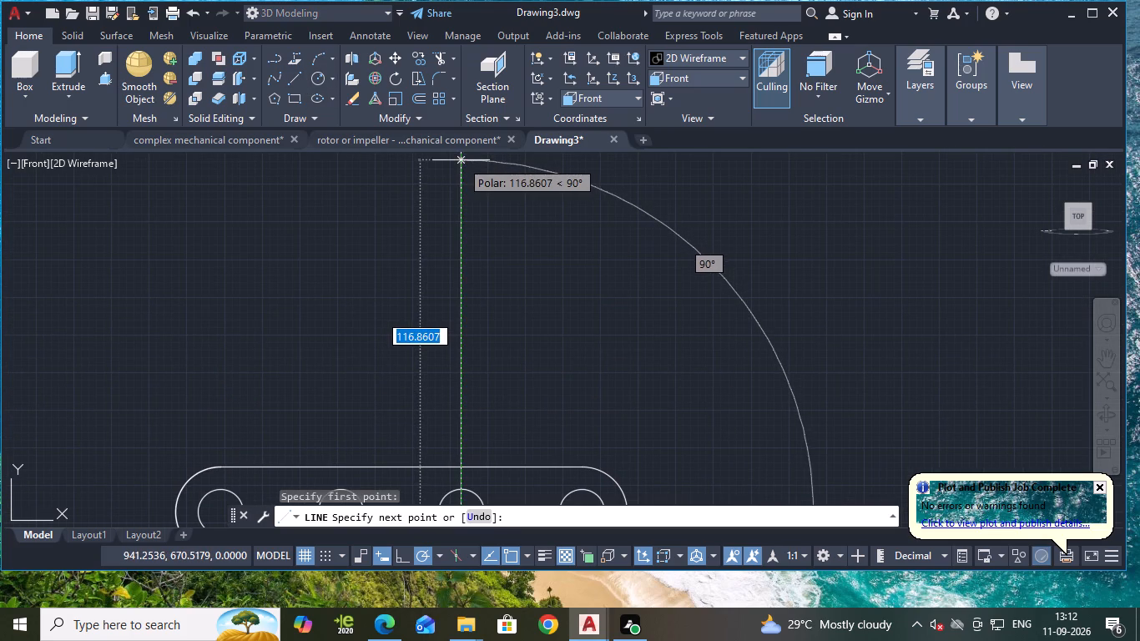
left_click(461, 160)
key("Escape")
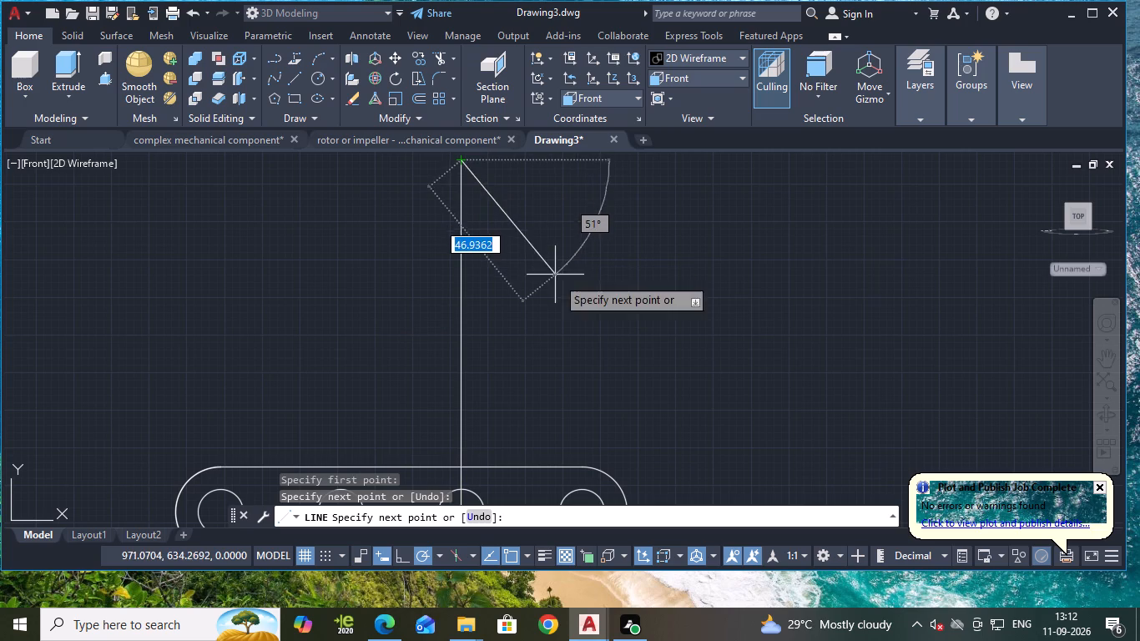
scroll(595, 320, "down", 1)
middle_click_drag(596, 322, 584, 245)
scroll(591, 272, "up", 1)
key("Escape")
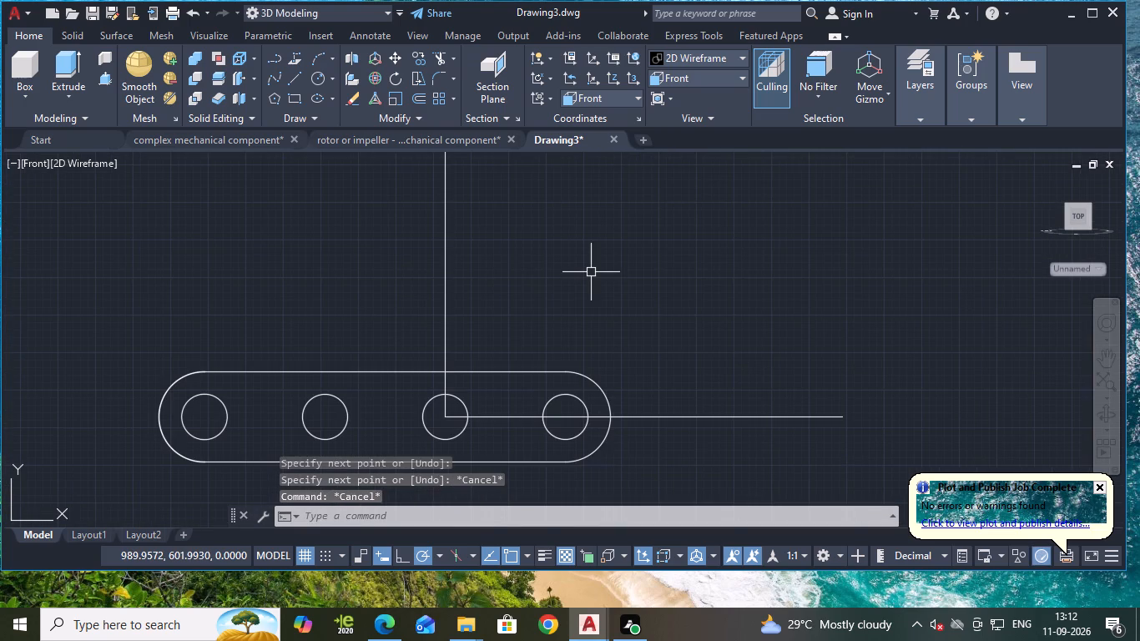
Offset the horizontal line through the third small circle's centre upward by 90.
key("o")
key("Return")
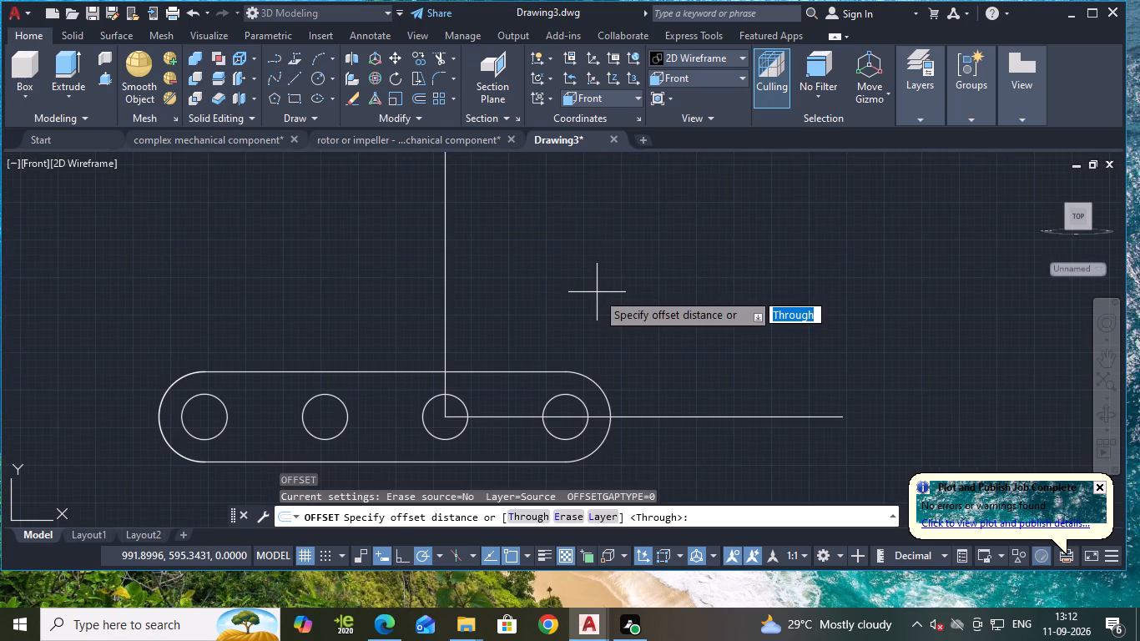
key("Return")
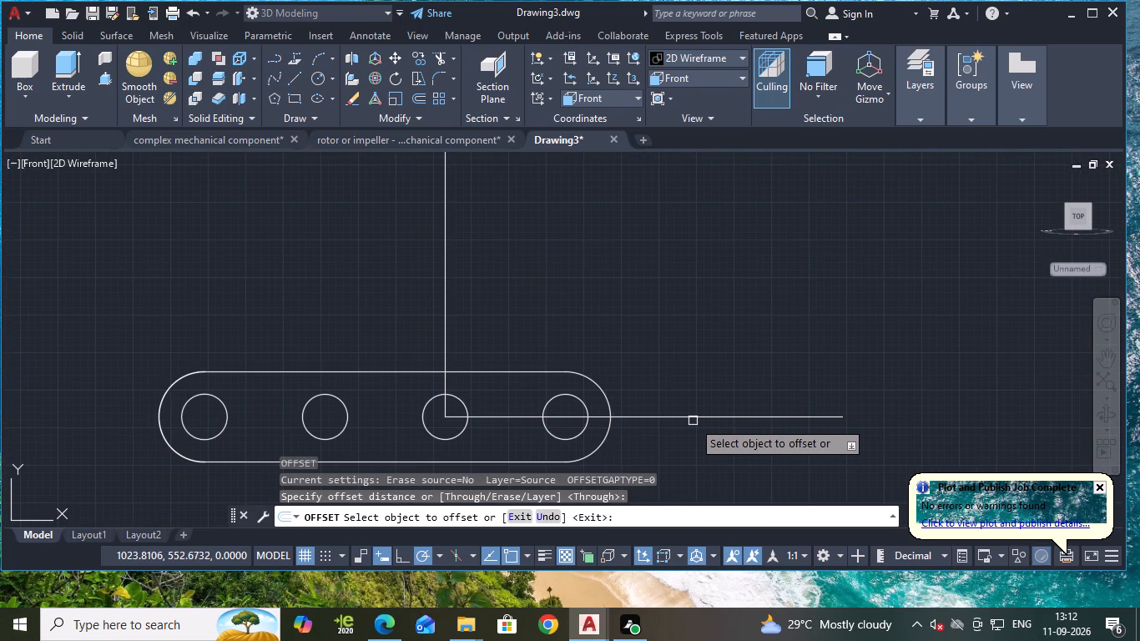
left_click(667, 420)
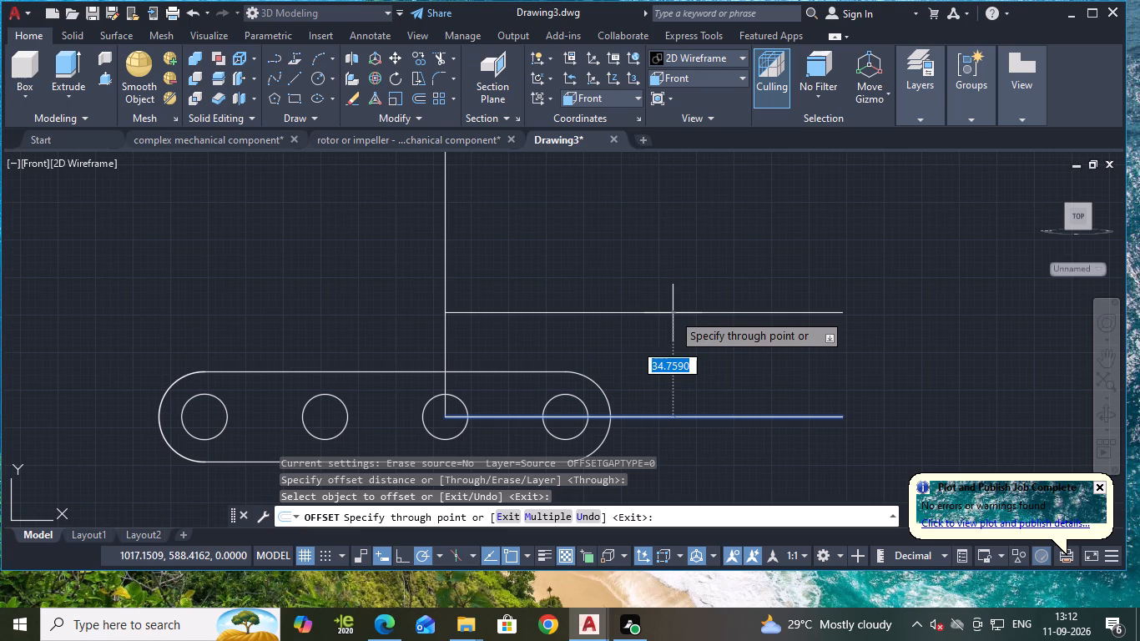
type("90")
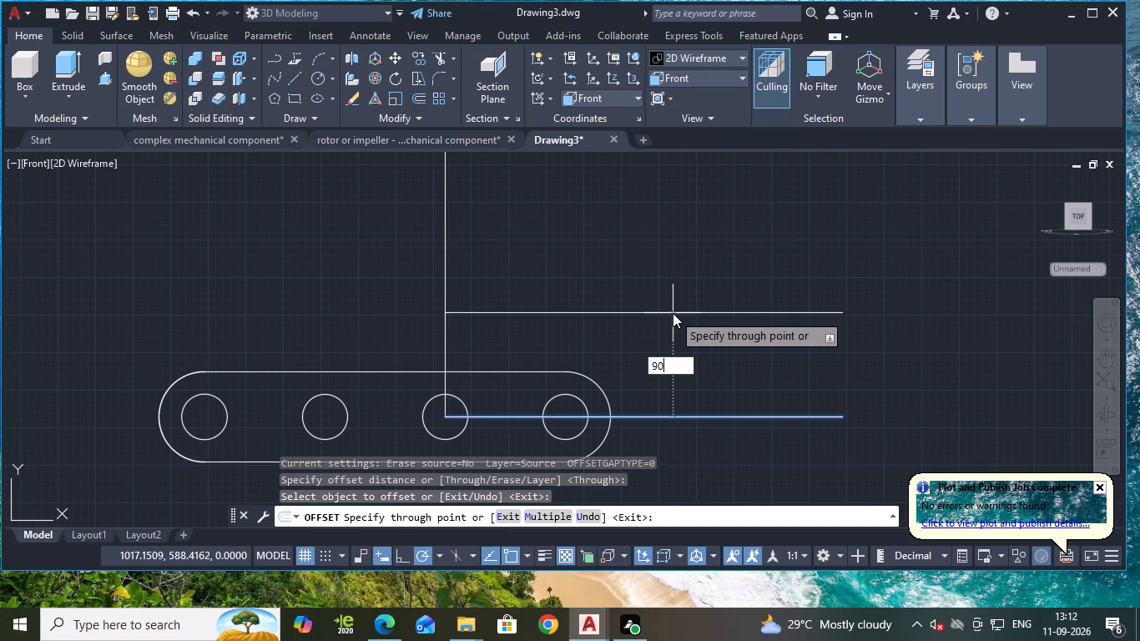
key("Return")
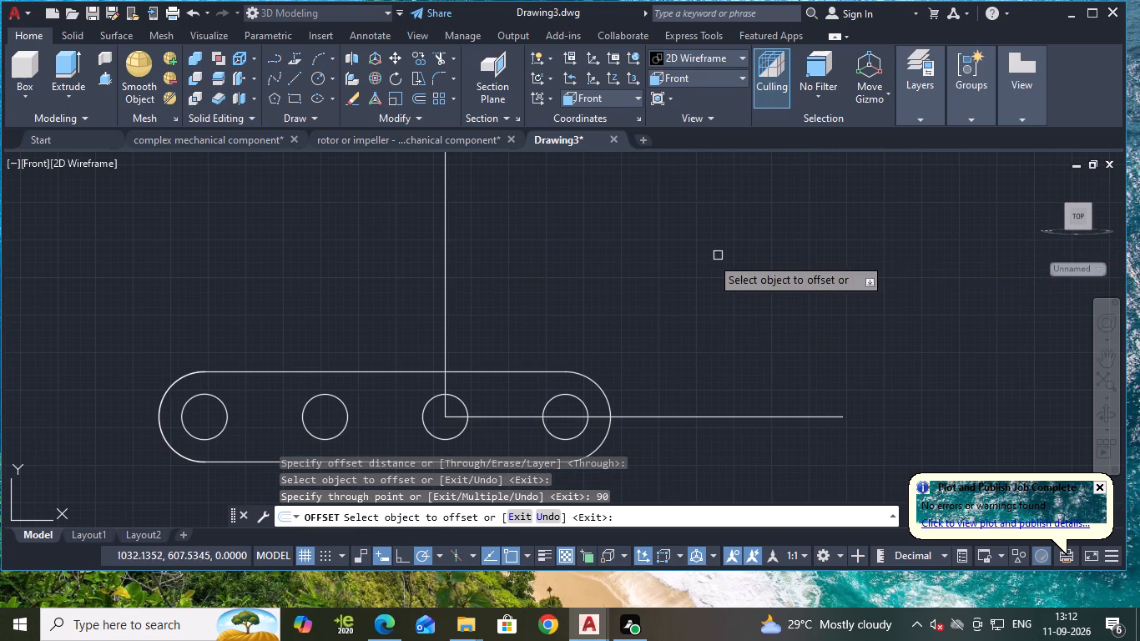
Offset the vertical line from the third small circle's centre by 7.5 toward the second small circle.
scroll(708, 257, "down", 2)
scroll(676, 236, "up", 1)
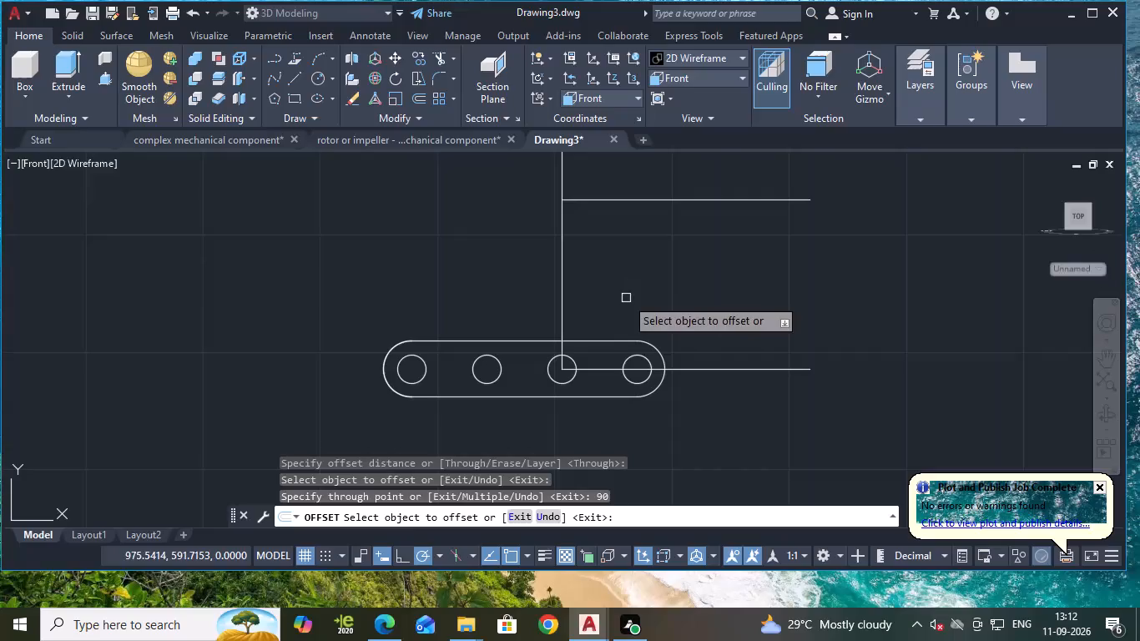
left_click(562, 263)
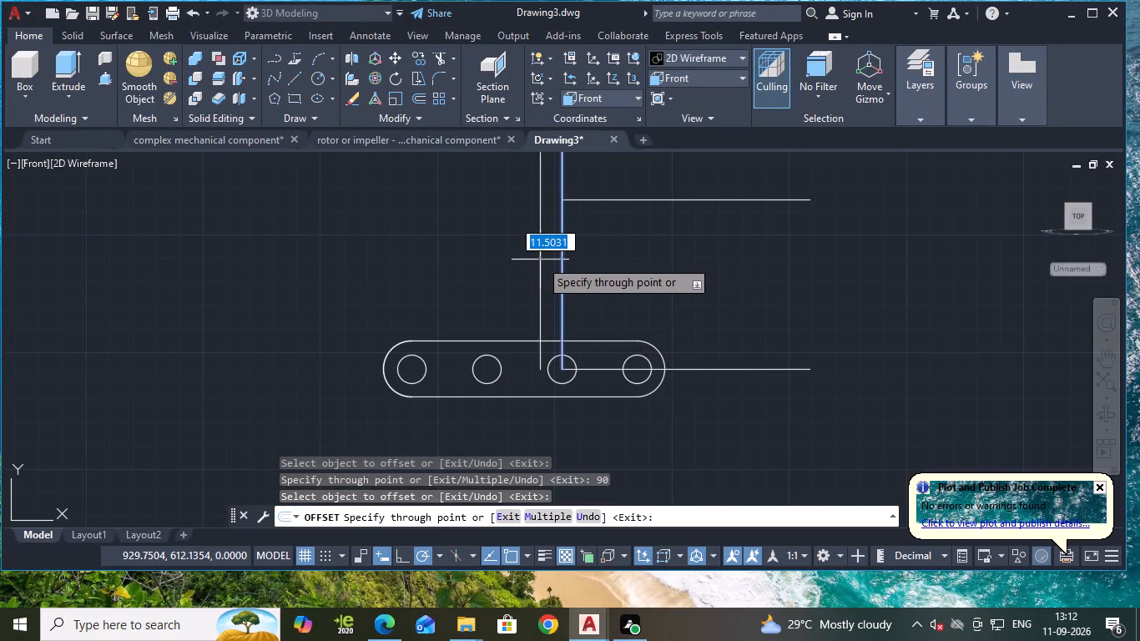
type("7.5")
key("Return")
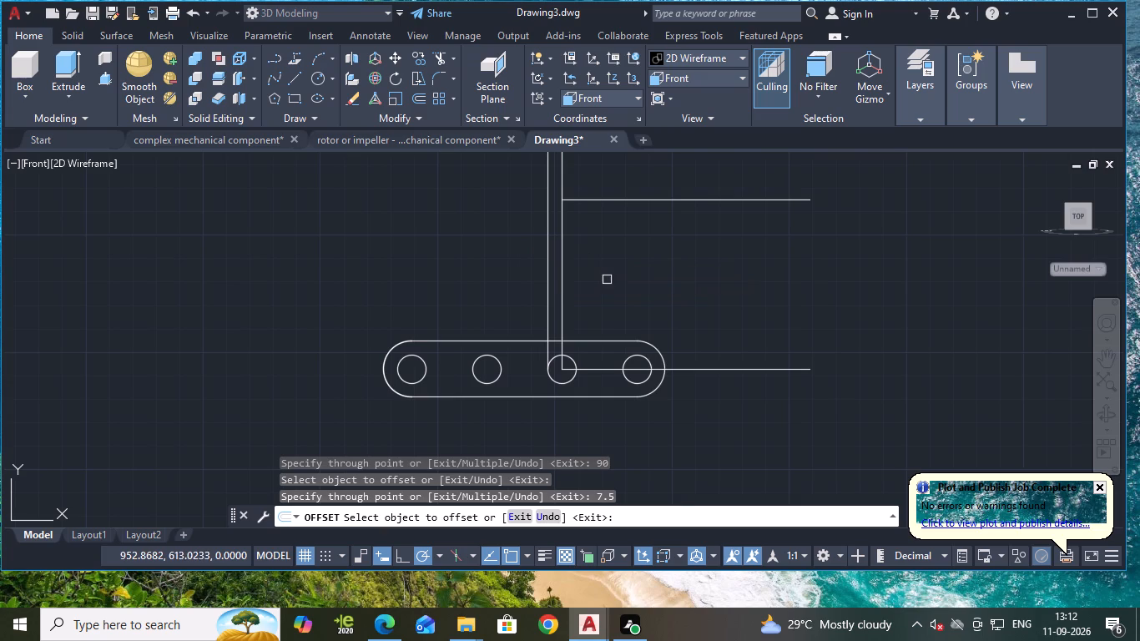
middle_click_drag(620, 272, 622, 285)
key("Escape")
Stretch the left end of the upper horizontal line about 191 further left, making the line about 323 long.
left_click(606, 209)
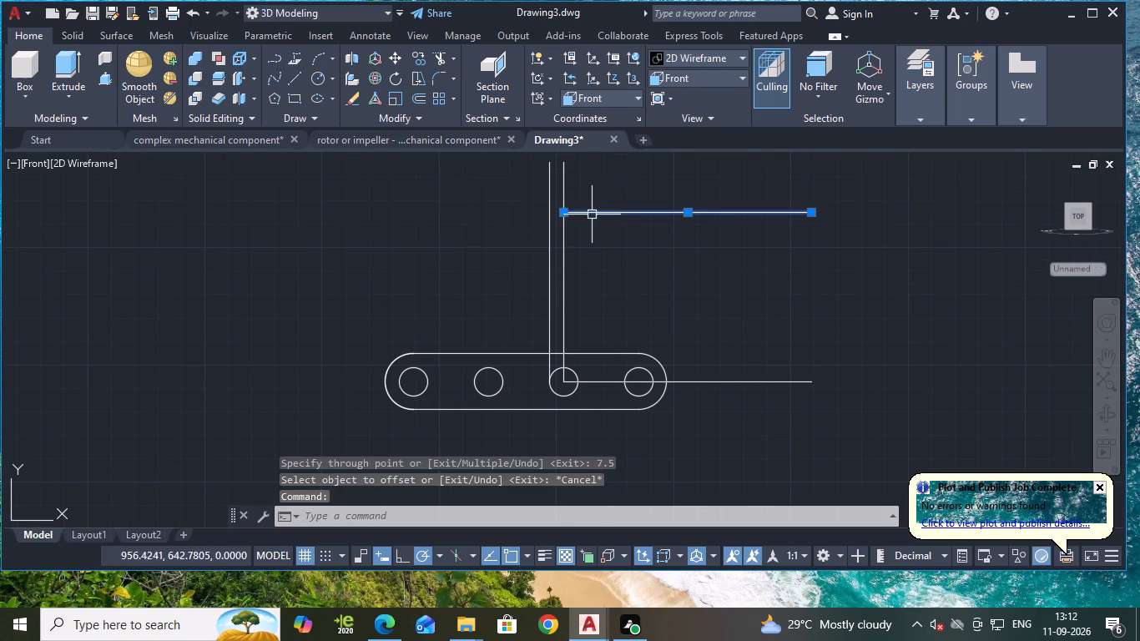
left_click(567, 212)
left_click(205, 214)
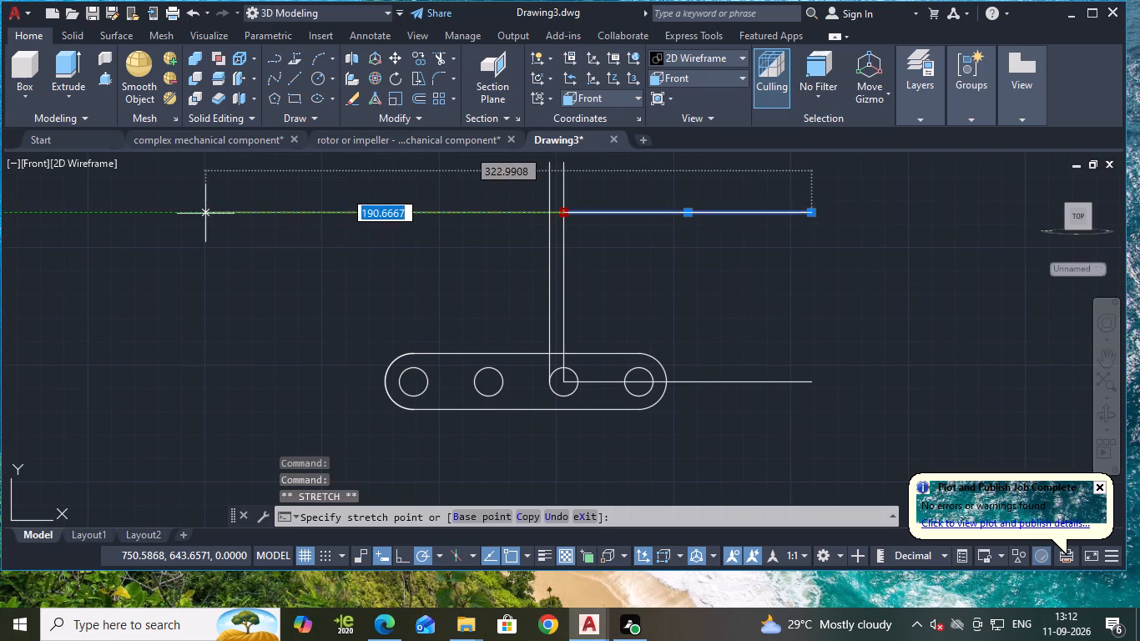
key("Escape")
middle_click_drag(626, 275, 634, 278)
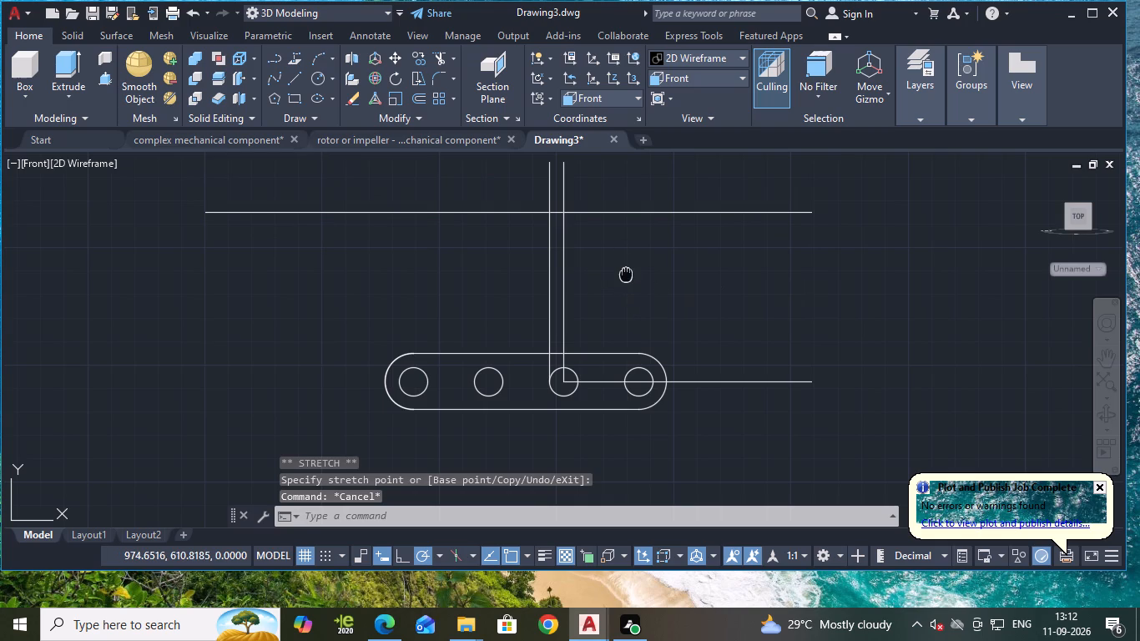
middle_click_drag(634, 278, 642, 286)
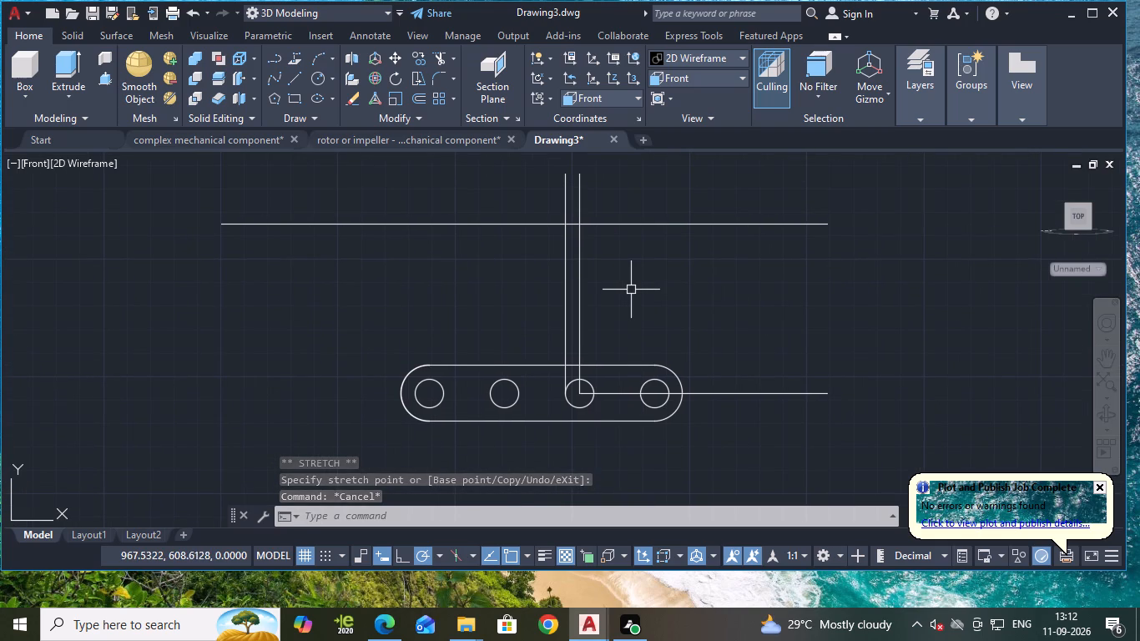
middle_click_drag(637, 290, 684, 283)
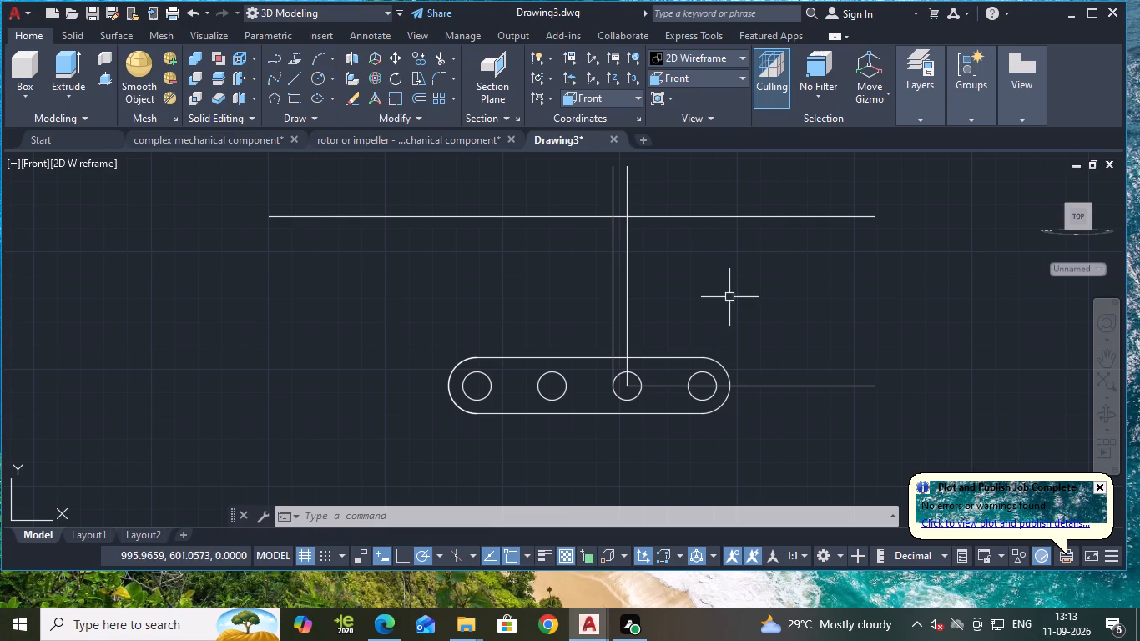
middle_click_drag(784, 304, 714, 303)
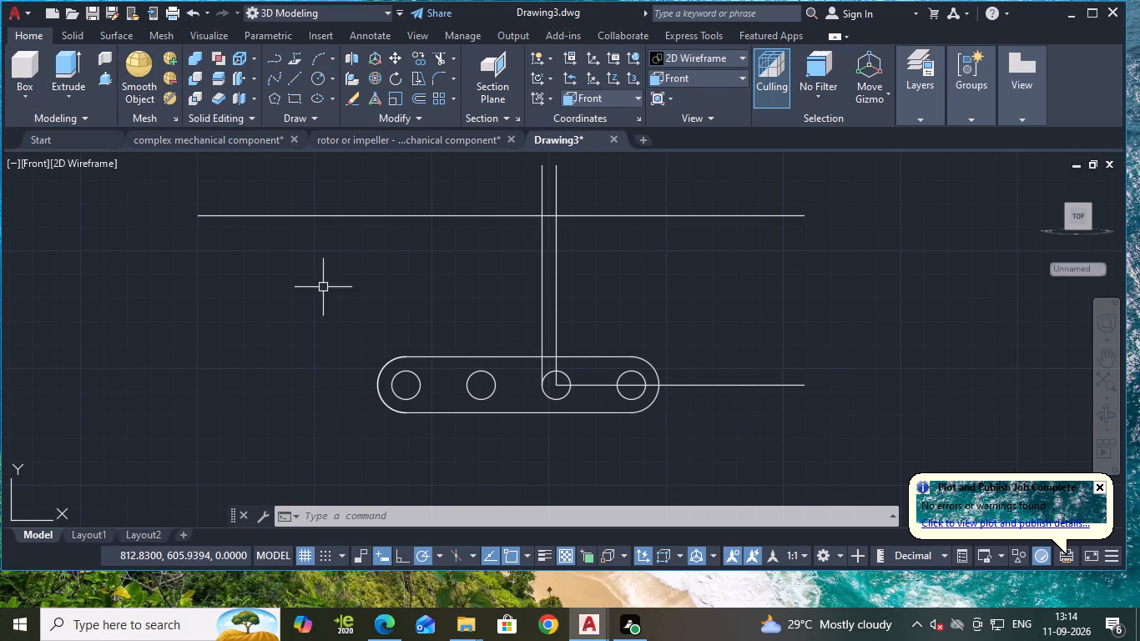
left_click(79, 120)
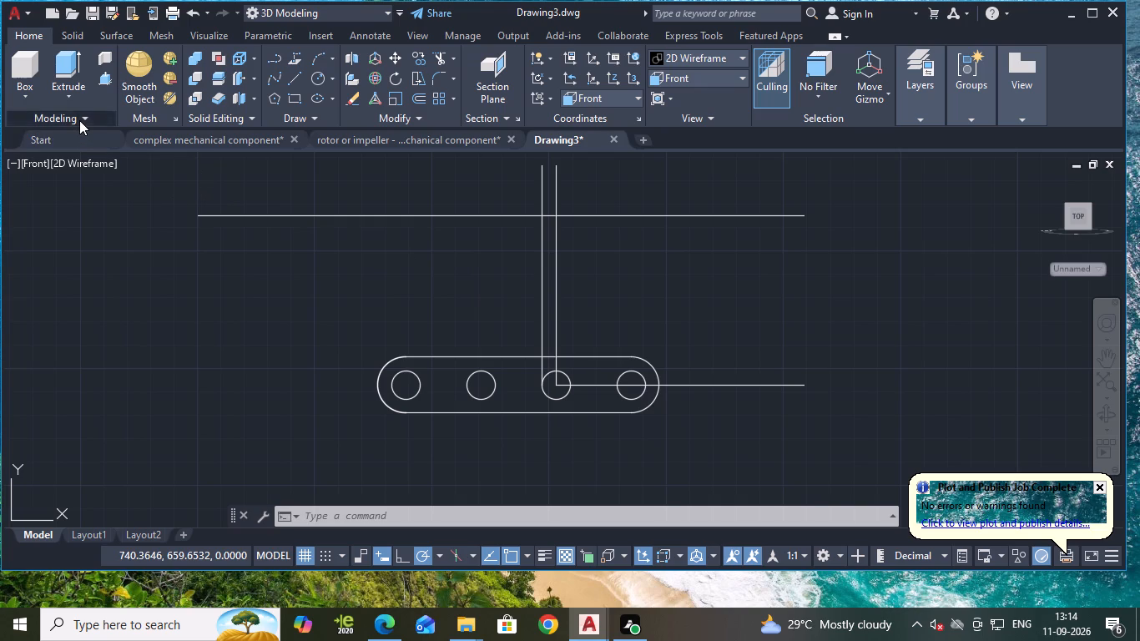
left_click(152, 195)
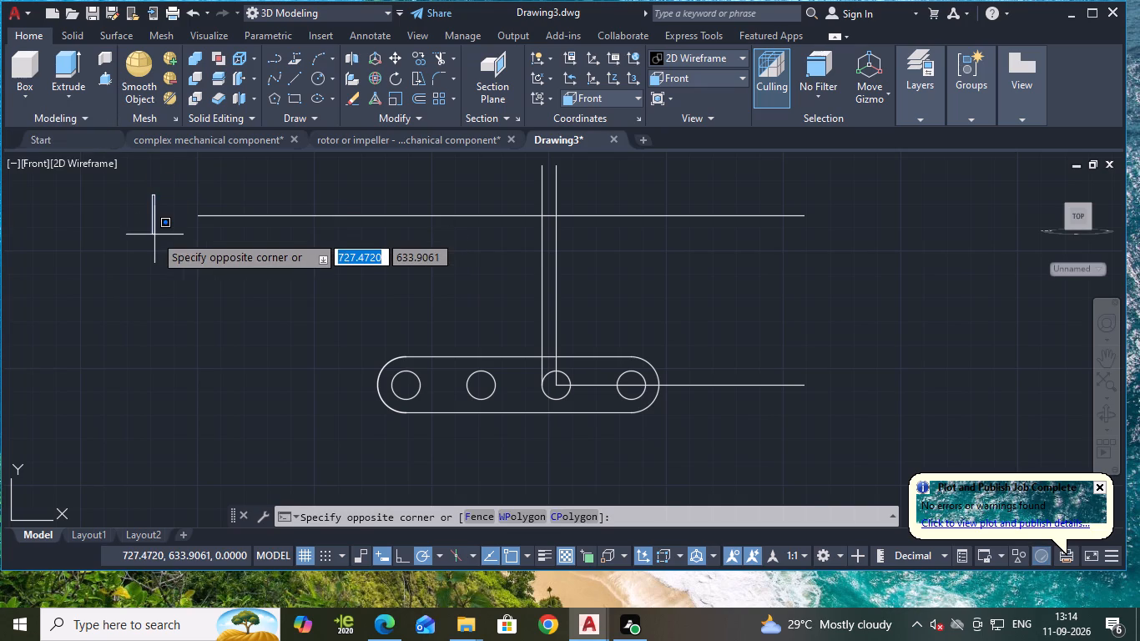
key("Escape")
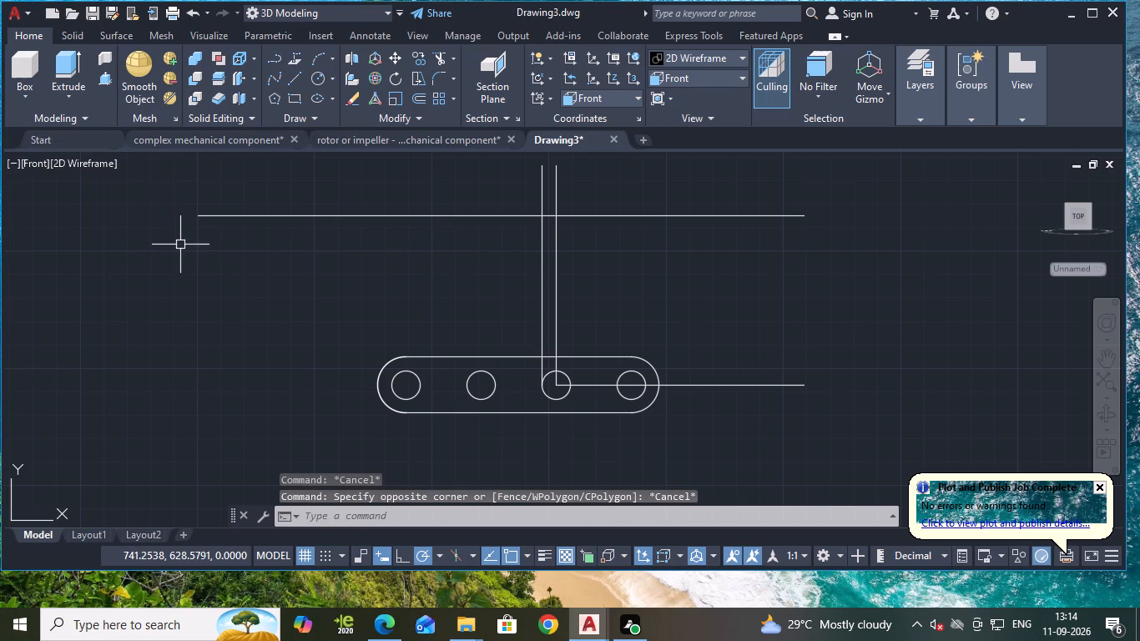
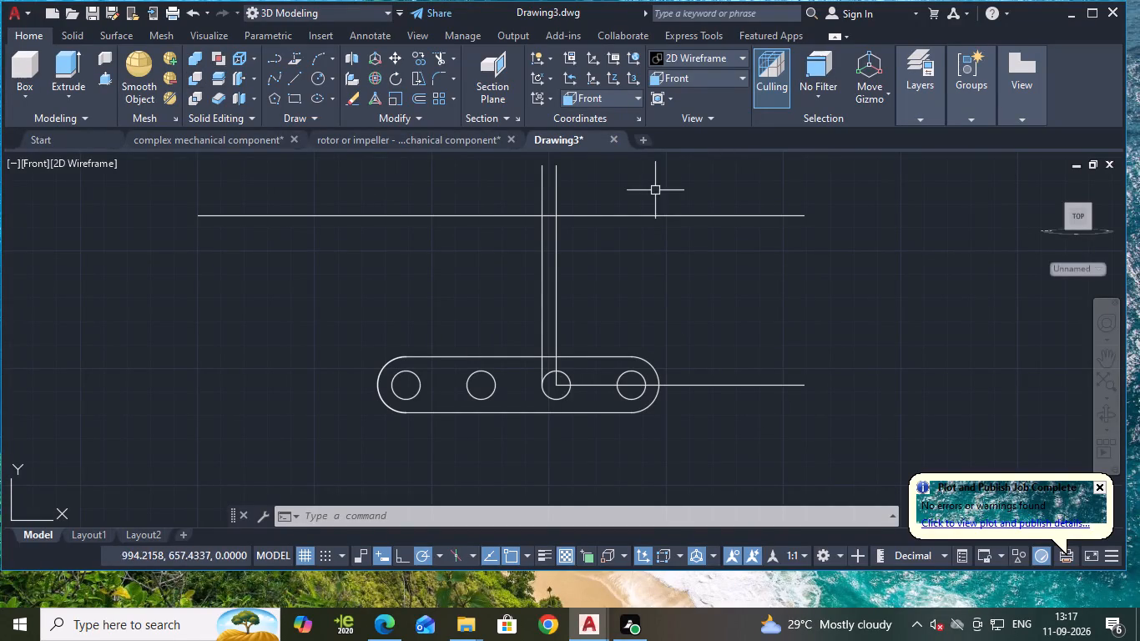
Draw a circle of radius 20 centred where the upper horizontal line crosses the offset vertical line.
middle_click_drag(765, 300, 784, 339)
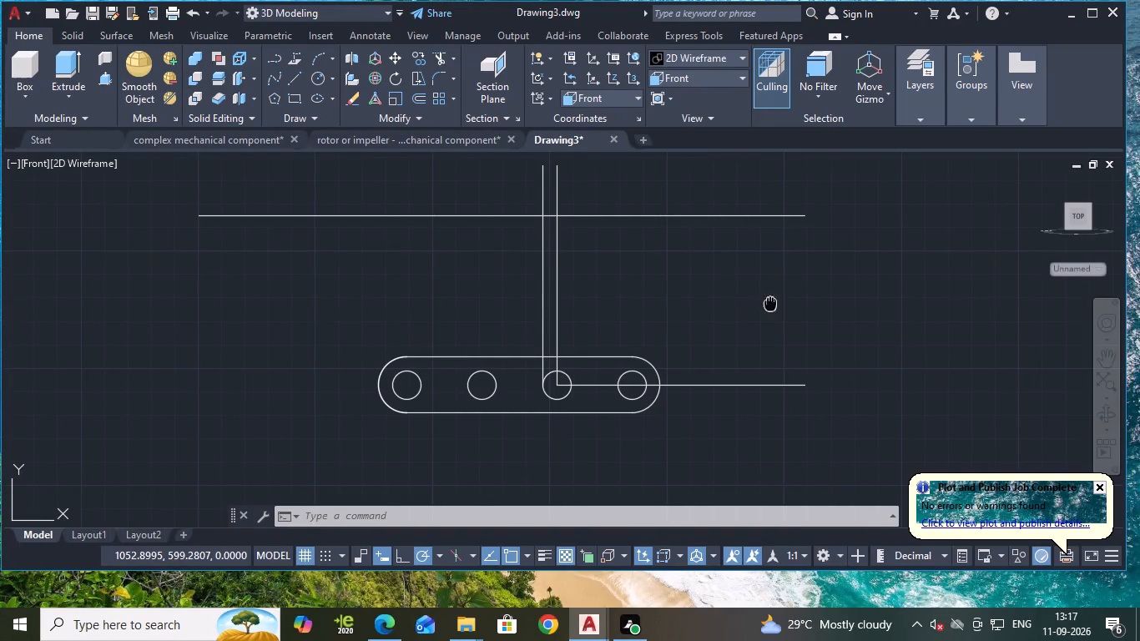
middle_click_drag(784, 339, 790, 345)
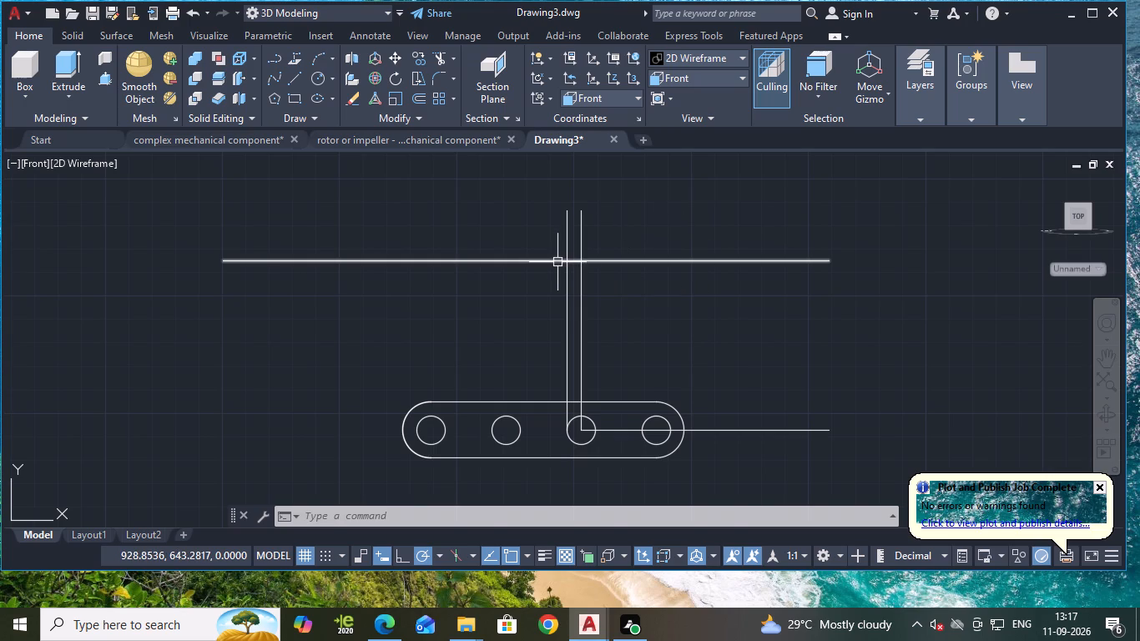
scroll(557, 262, "up", 1)
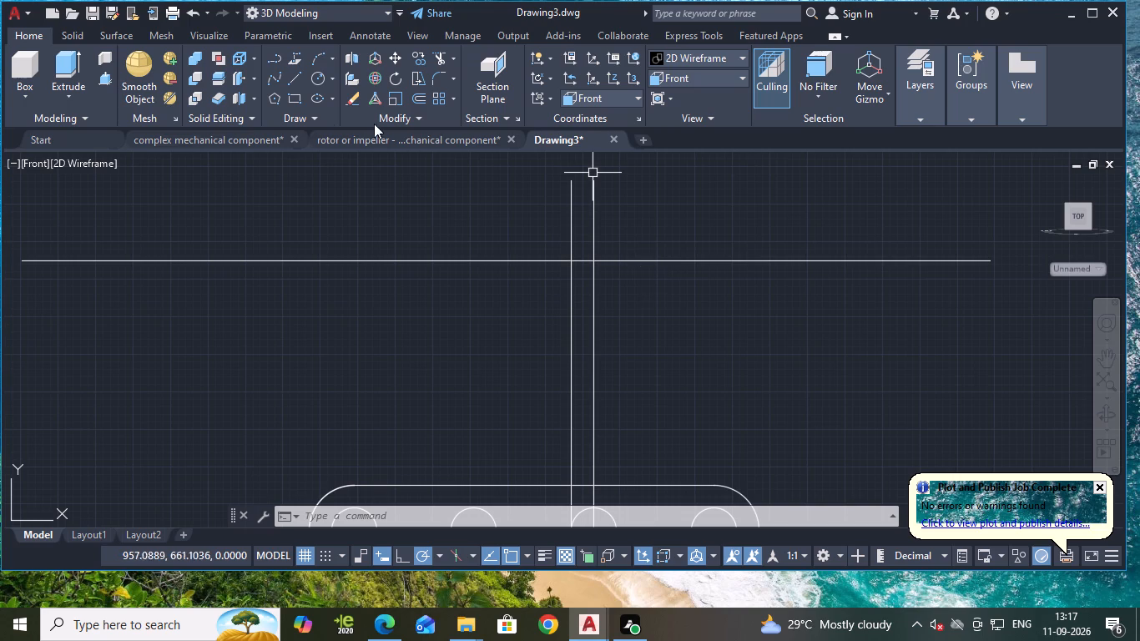
left_click(311, 82)
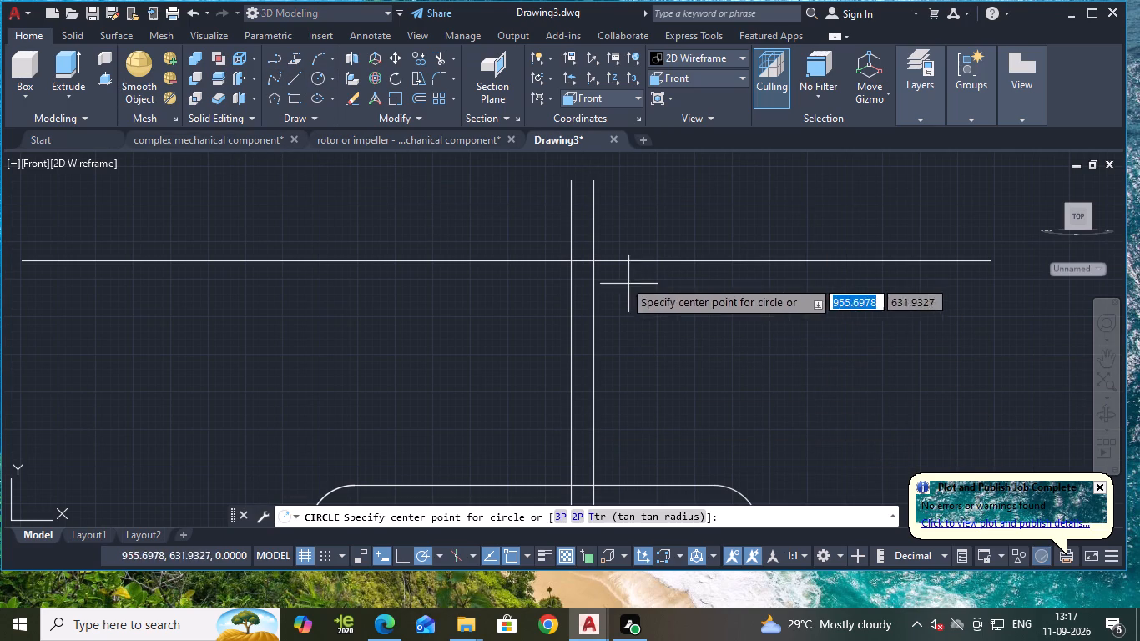
left_click(573, 260)
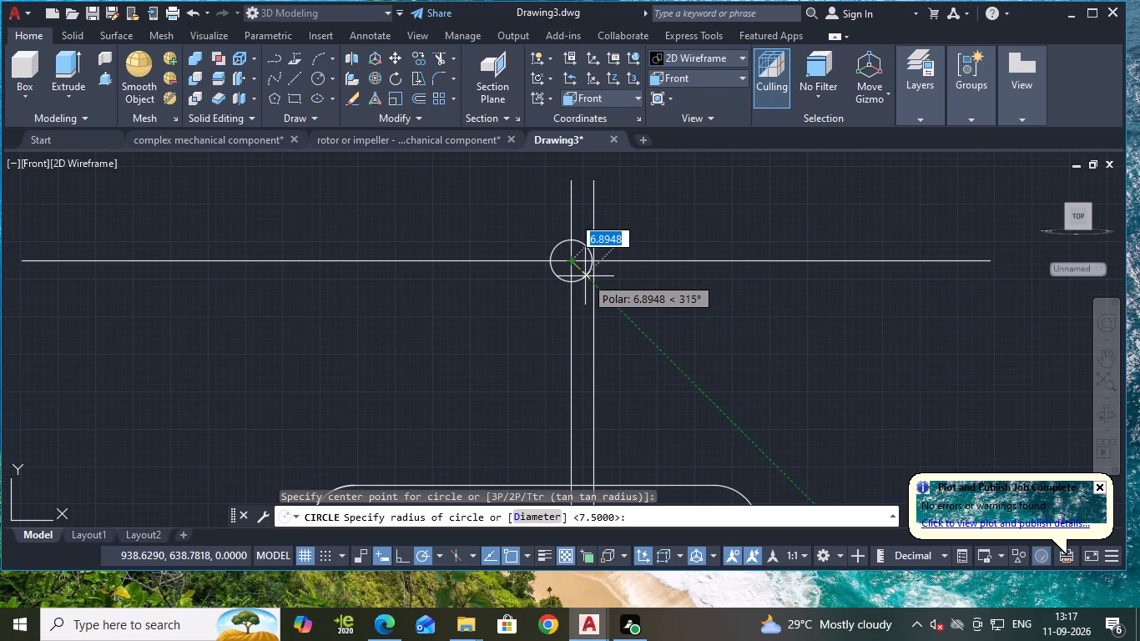
type("20")
key("Return")
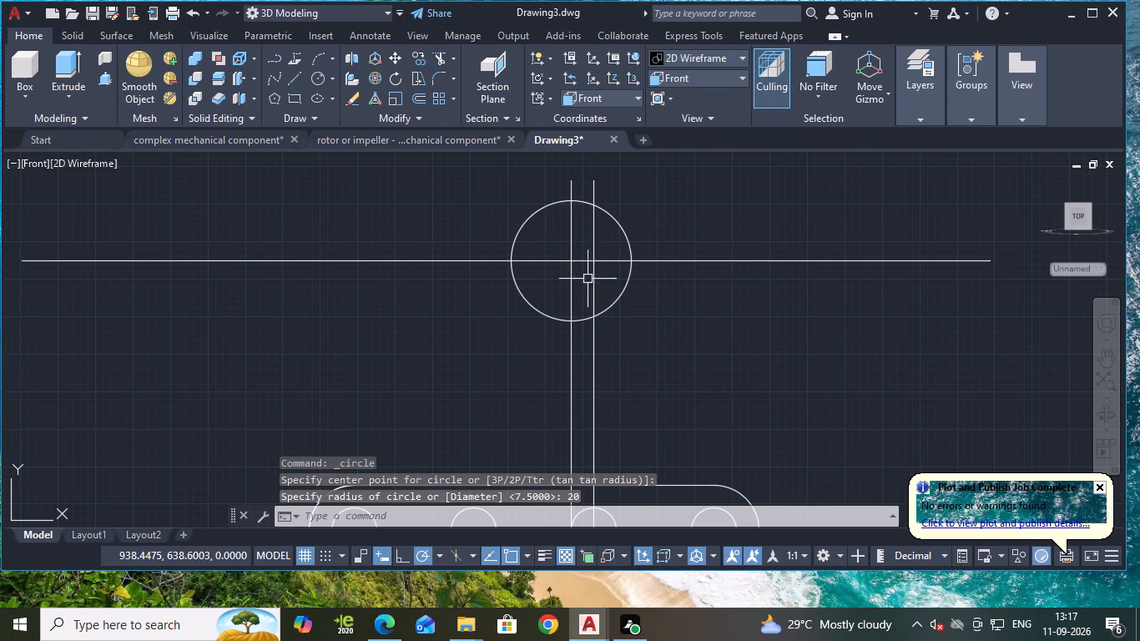
Draw a concentric circle of radius 12.5 inside the radius-20 circle.
scroll(661, 306, "down", 1)
middle_click_drag(661, 306, 617, 320)
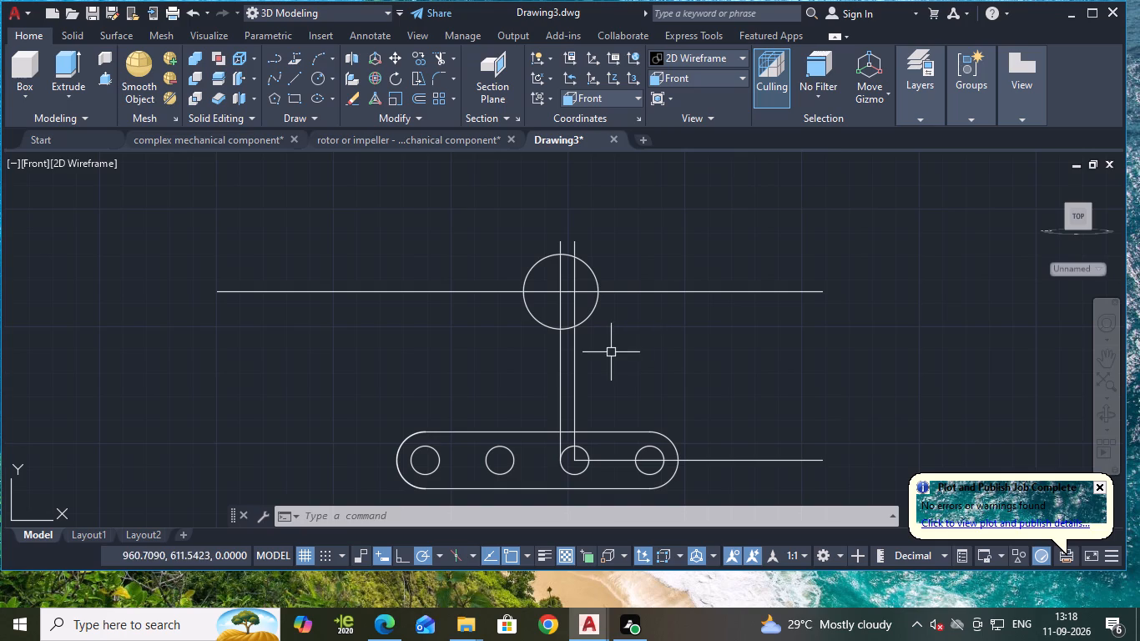
middle_click_drag(653, 357, 645, 334)
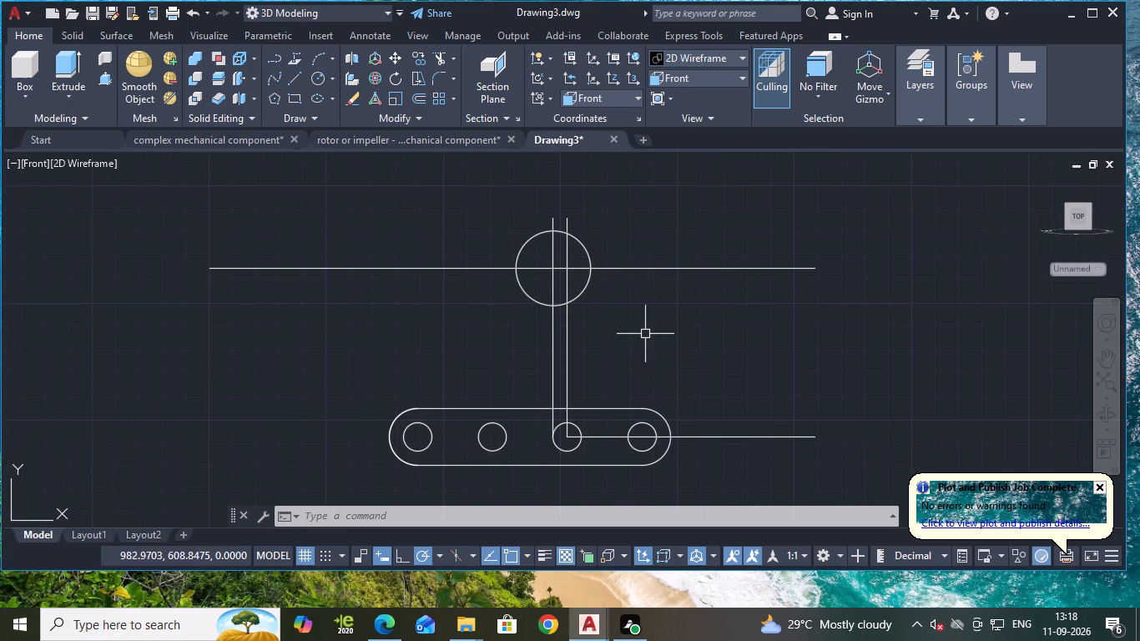
left_click(315, 77)
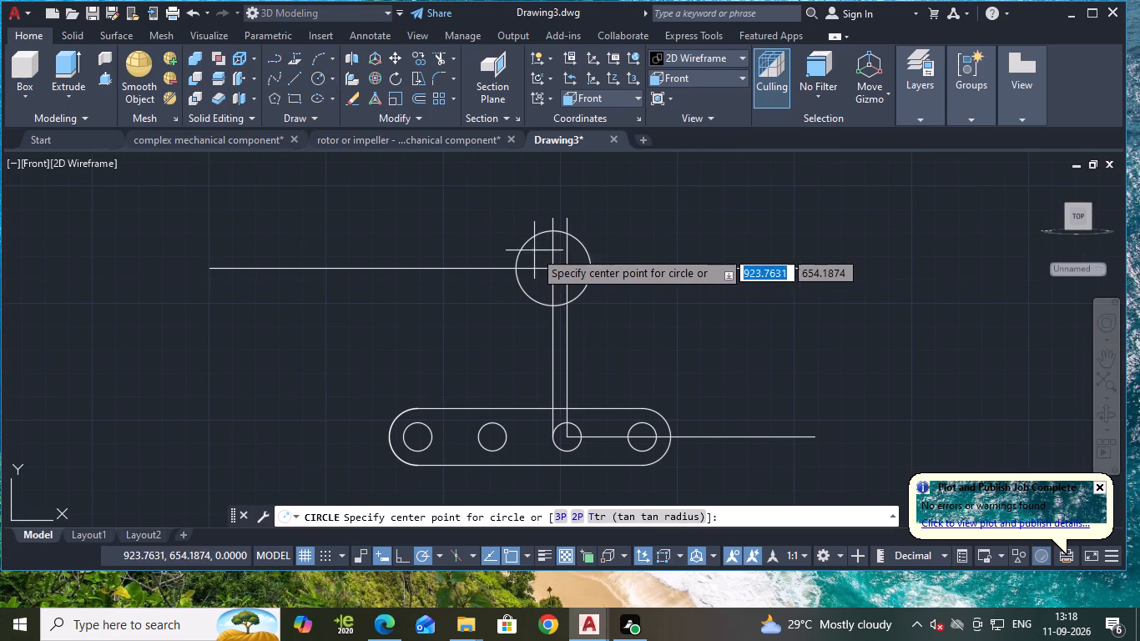
left_click(552, 267)
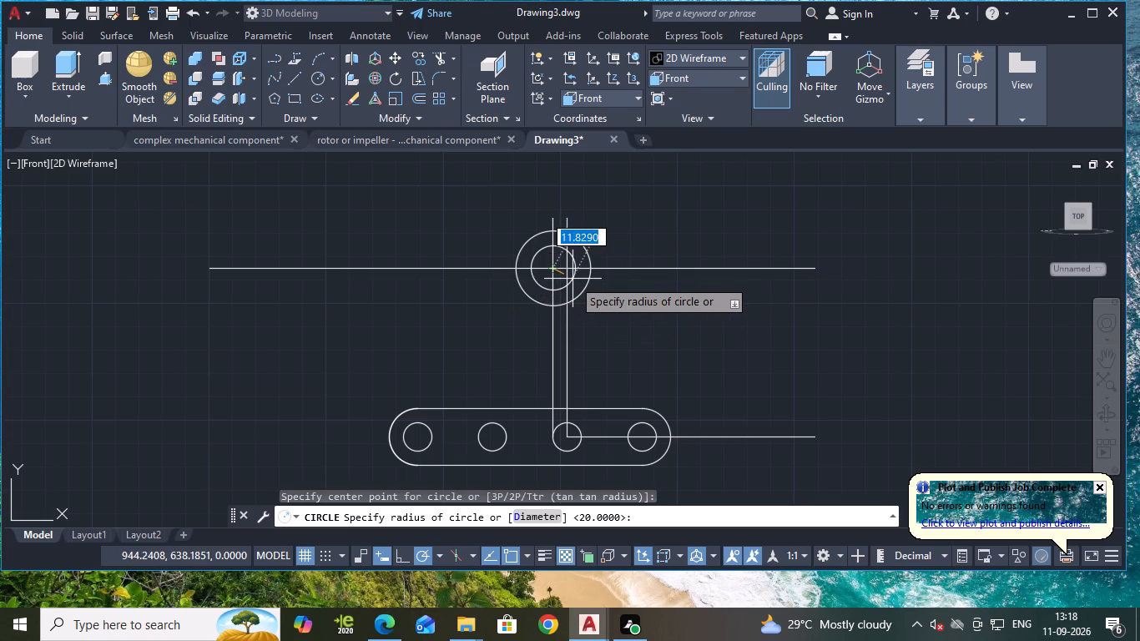
type("12.5")
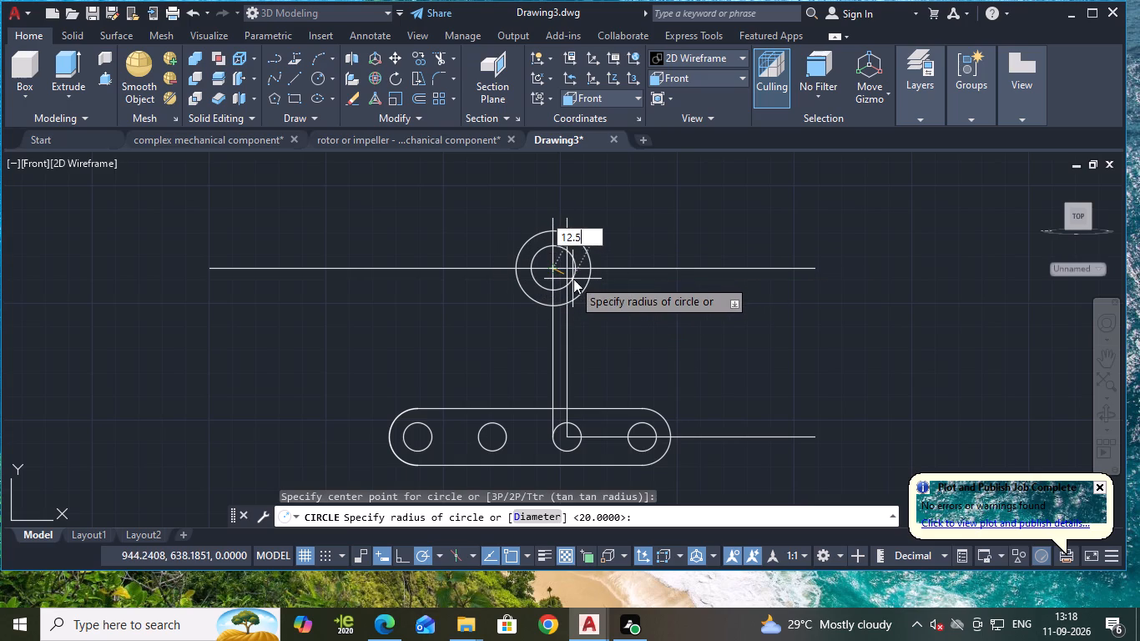
key("Return")
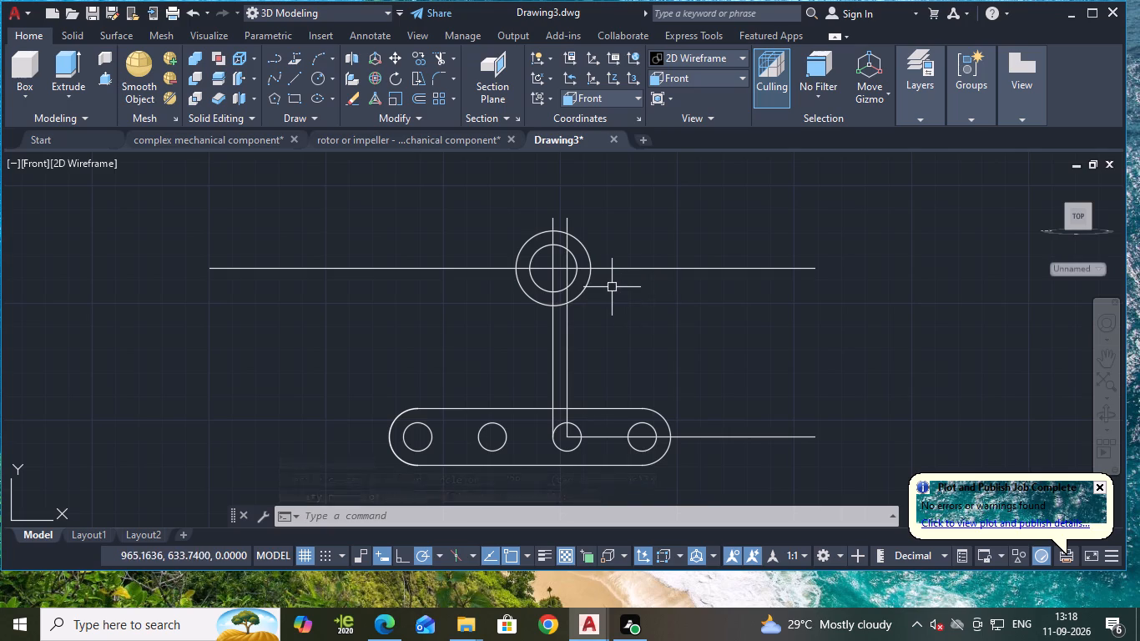
key("Escape")
Offset the upper horizontal line downward by 37.5, toward the slotted link.
key("o")
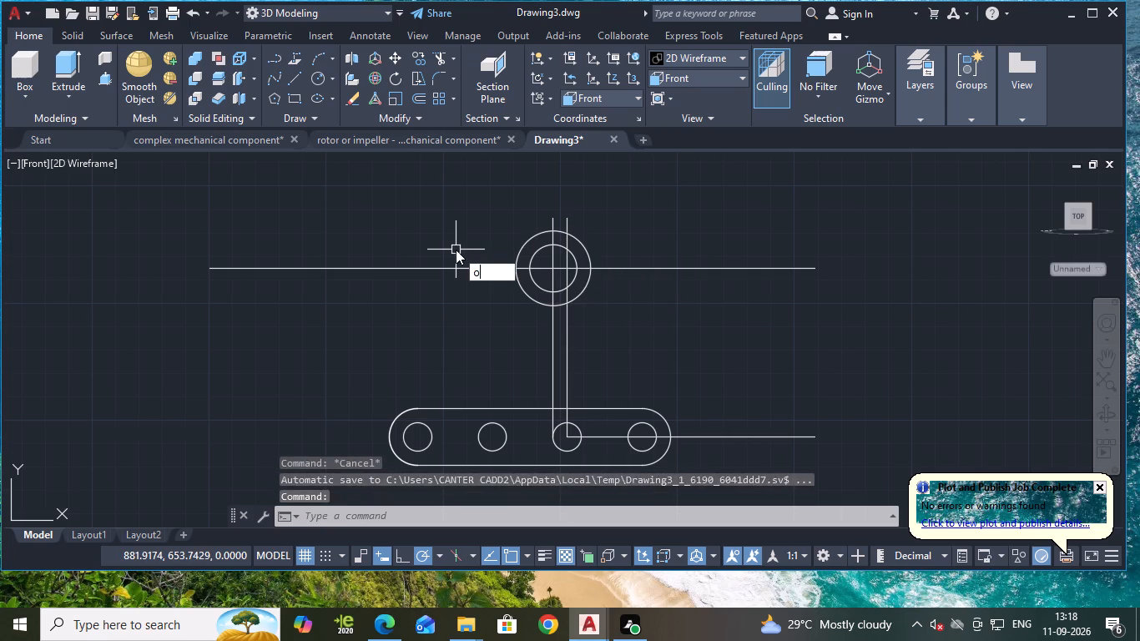
key("Return")
key("Return")
left_click(460, 265)
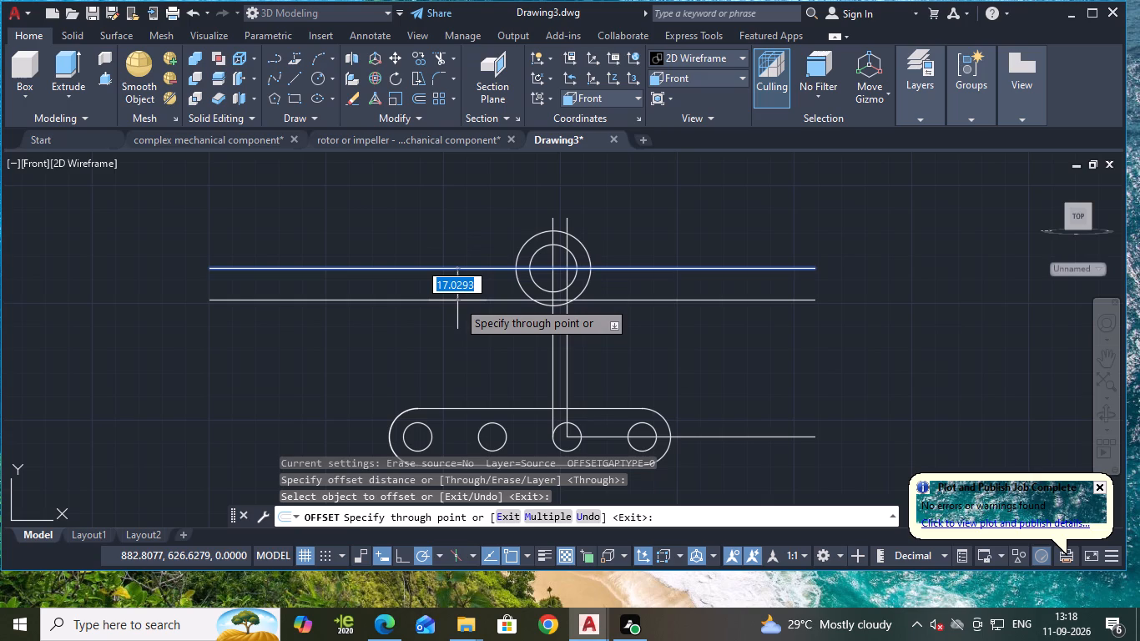
type("37.5")
key("Return")
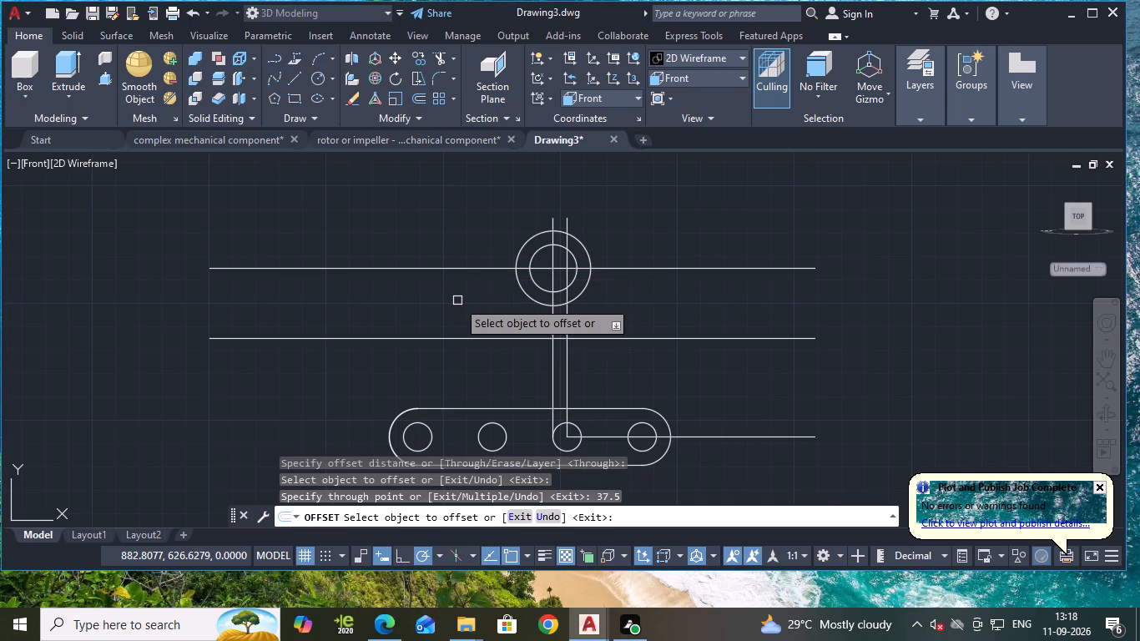
Offset the vertical line through the concentric circles' centre by 65 toward the link's first small circle.
left_click(553, 322)
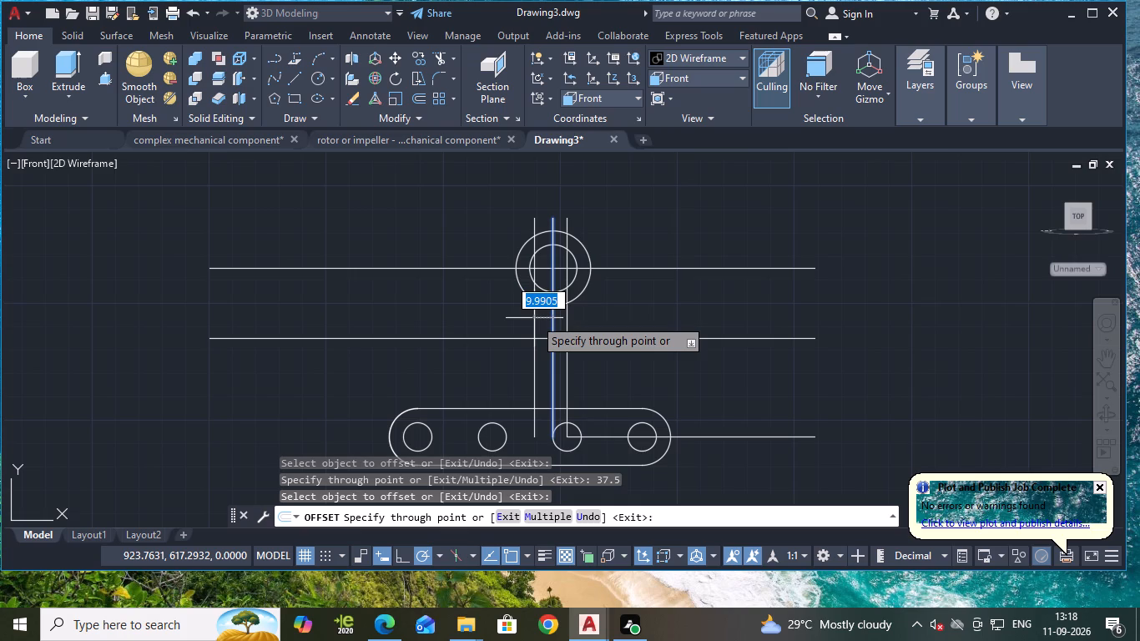
type("65")
key("Return")
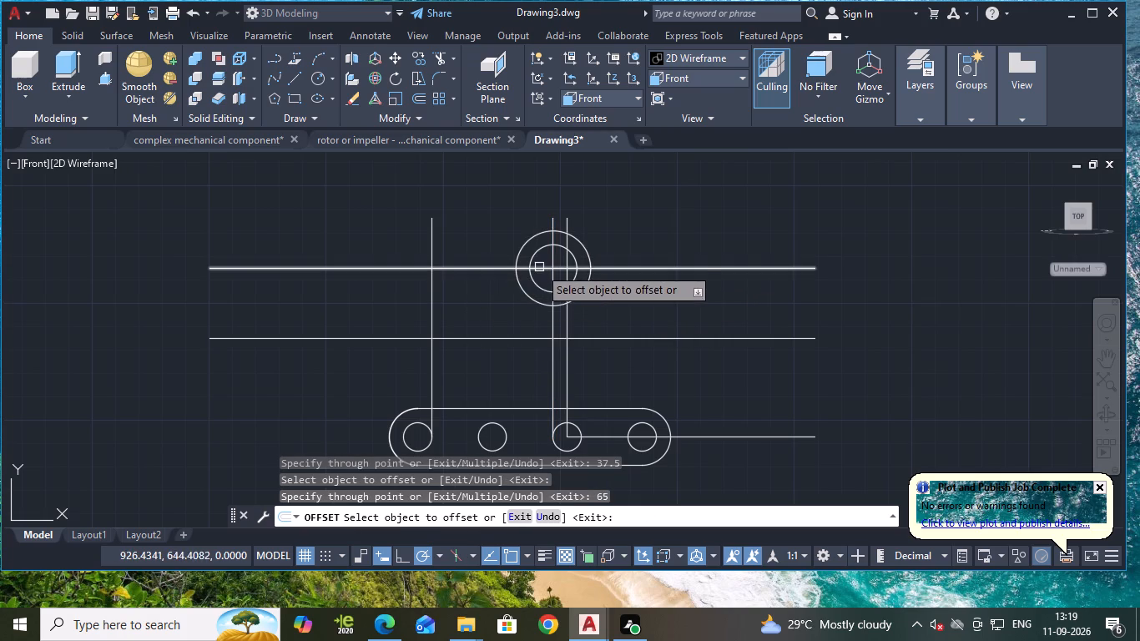
key("Escape")
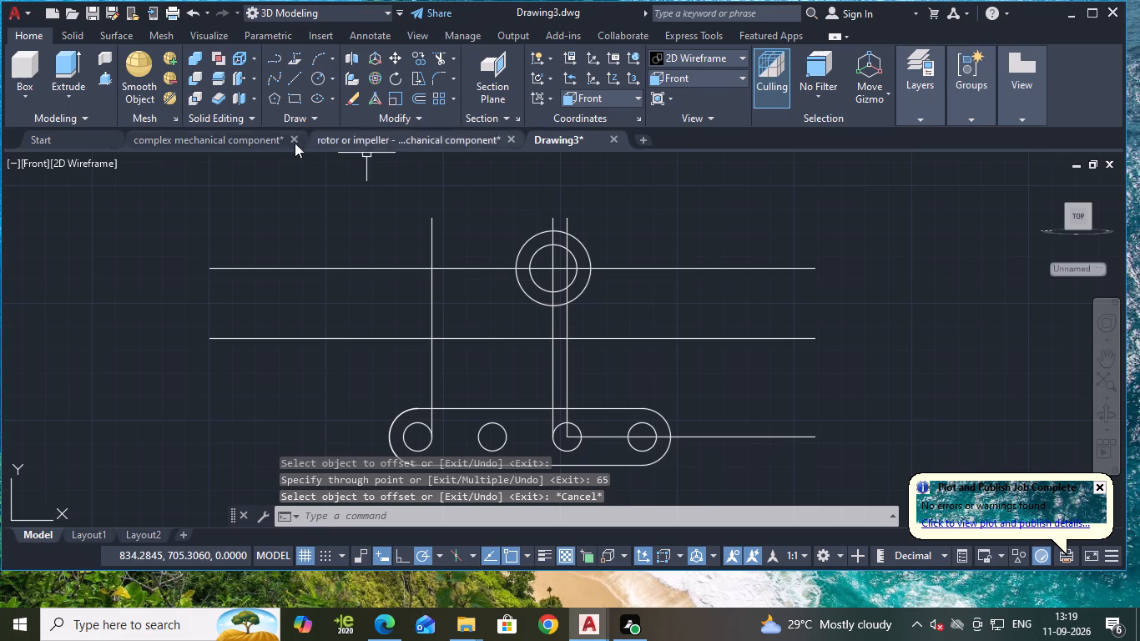
Copy the two concentric circles from their centre to the intersection of the 37.5 and 65 offset lines.
middle_click(489, 328)
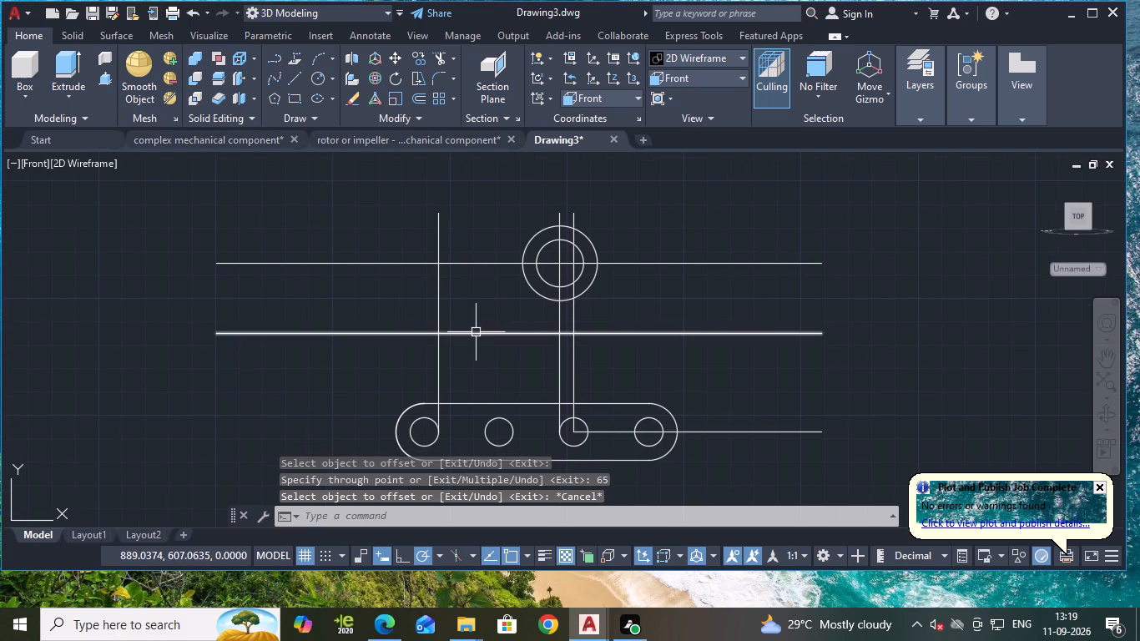
left_click(315, 77)
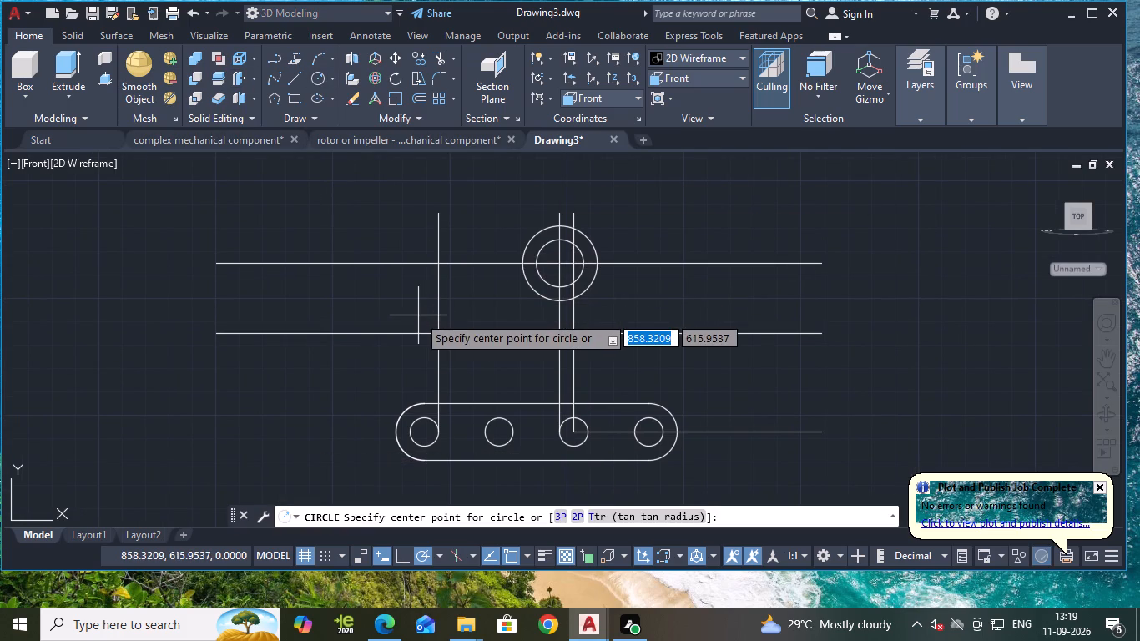
key("Escape")
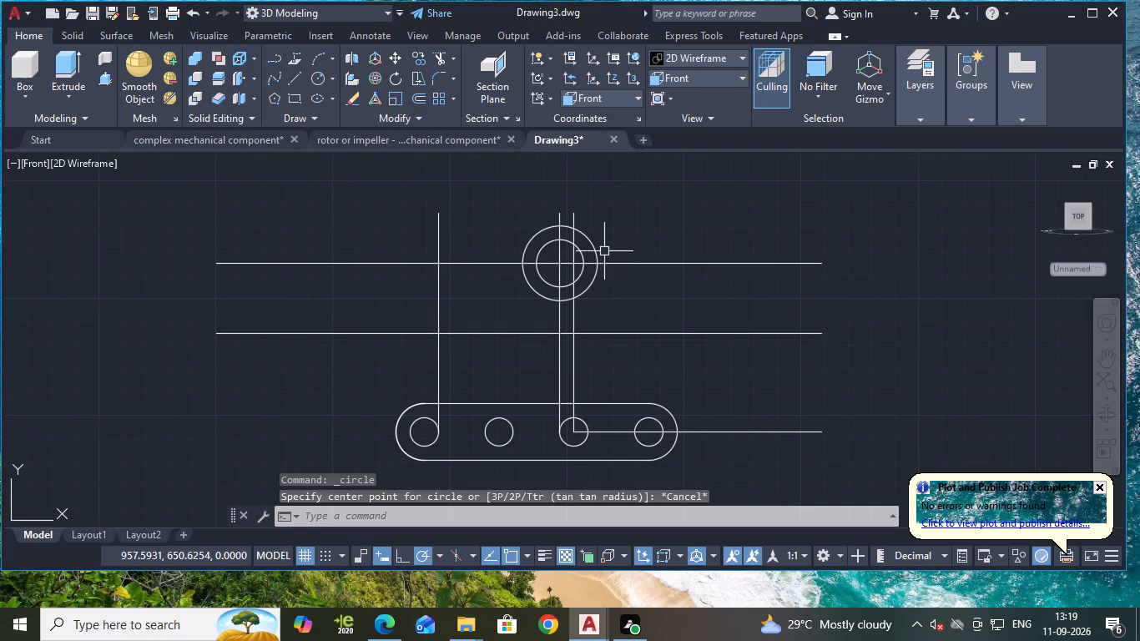
left_click(597, 251)
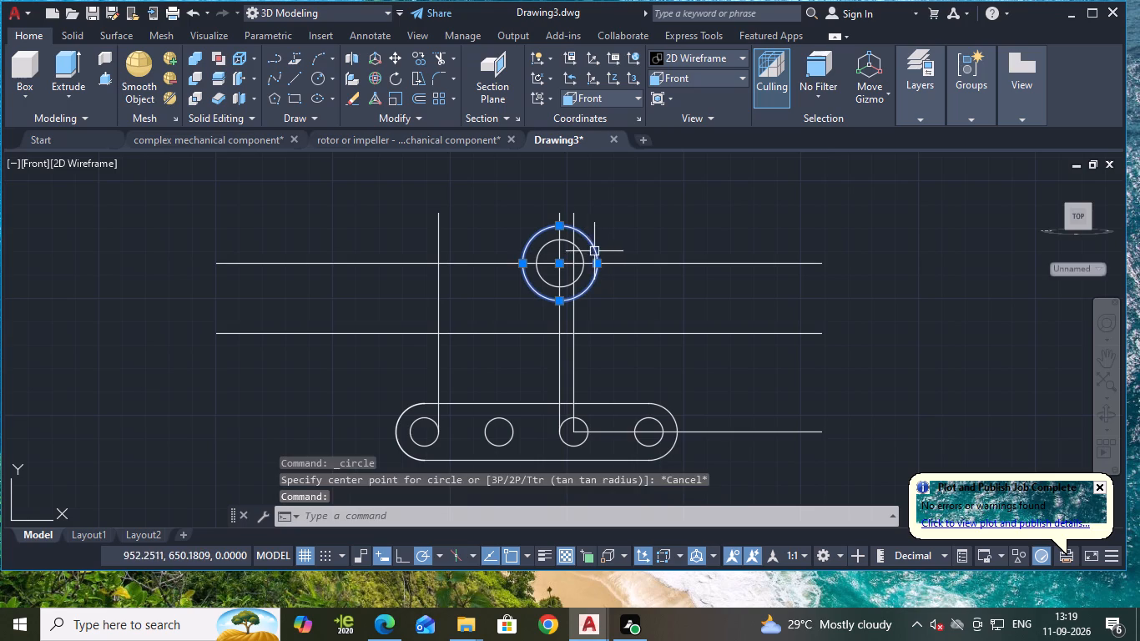
left_click(581, 255)
type("co")
key("Return")
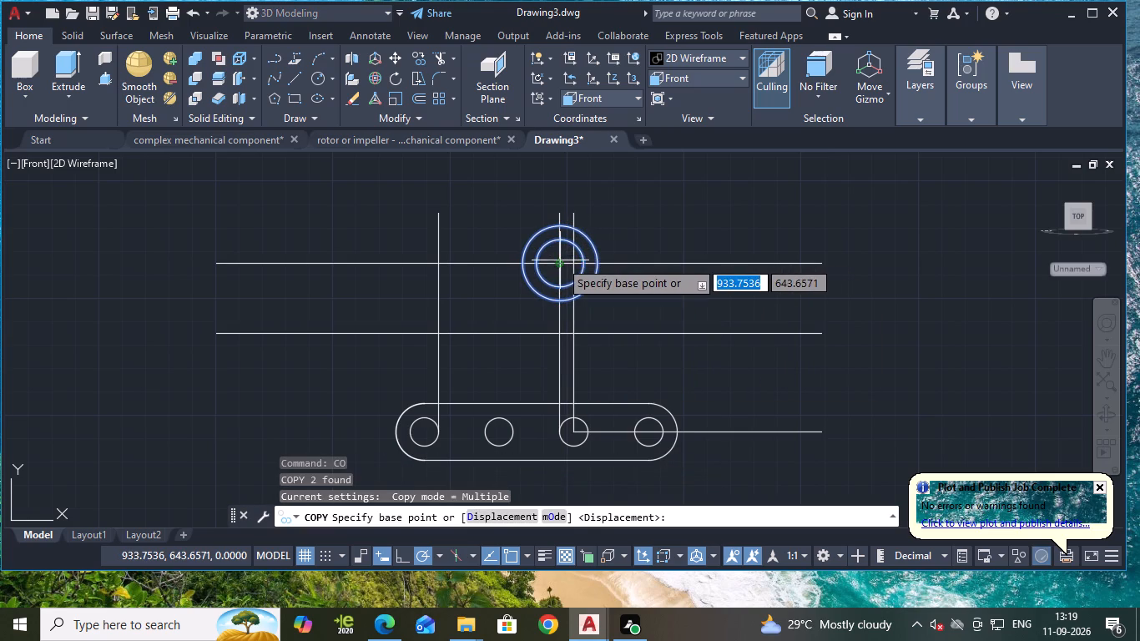
left_click(562, 261)
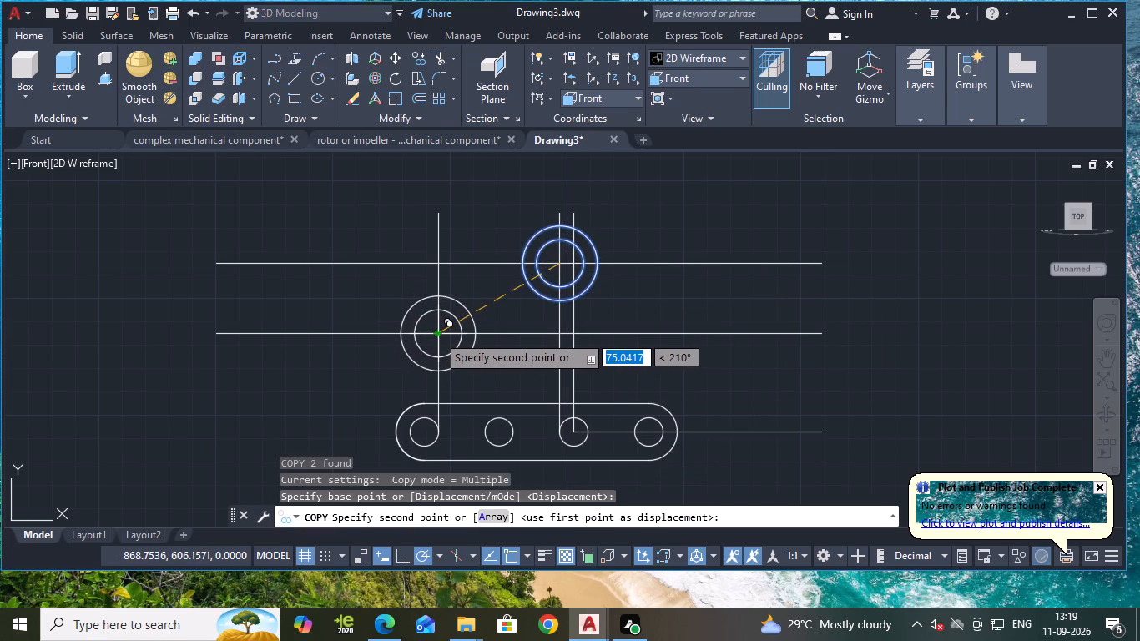
left_click(437, 335)
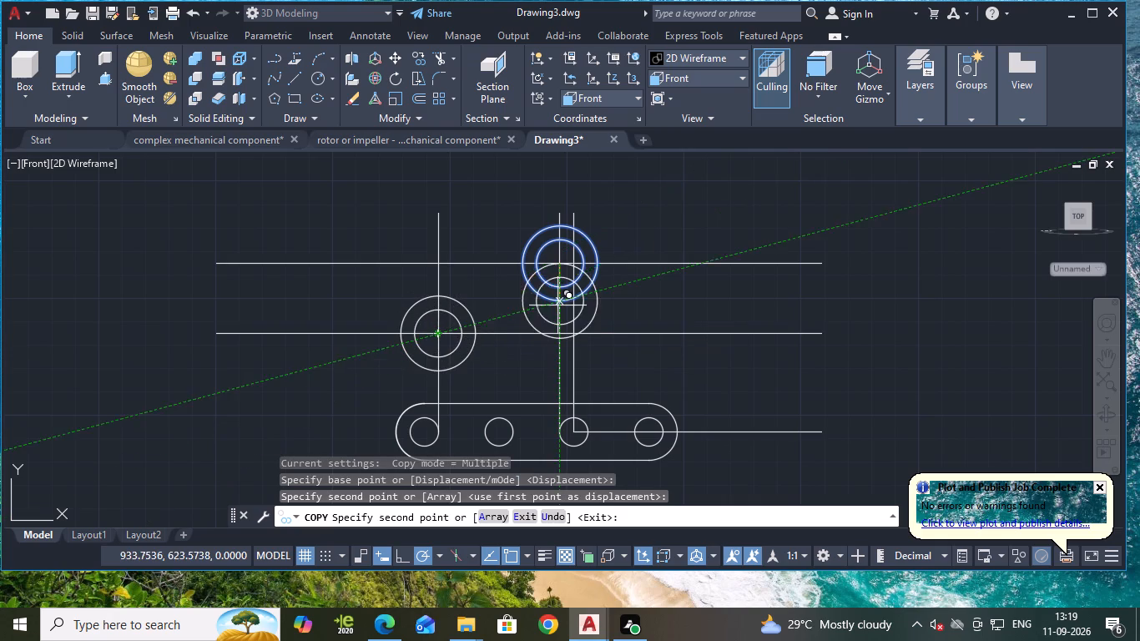
key("Escape")
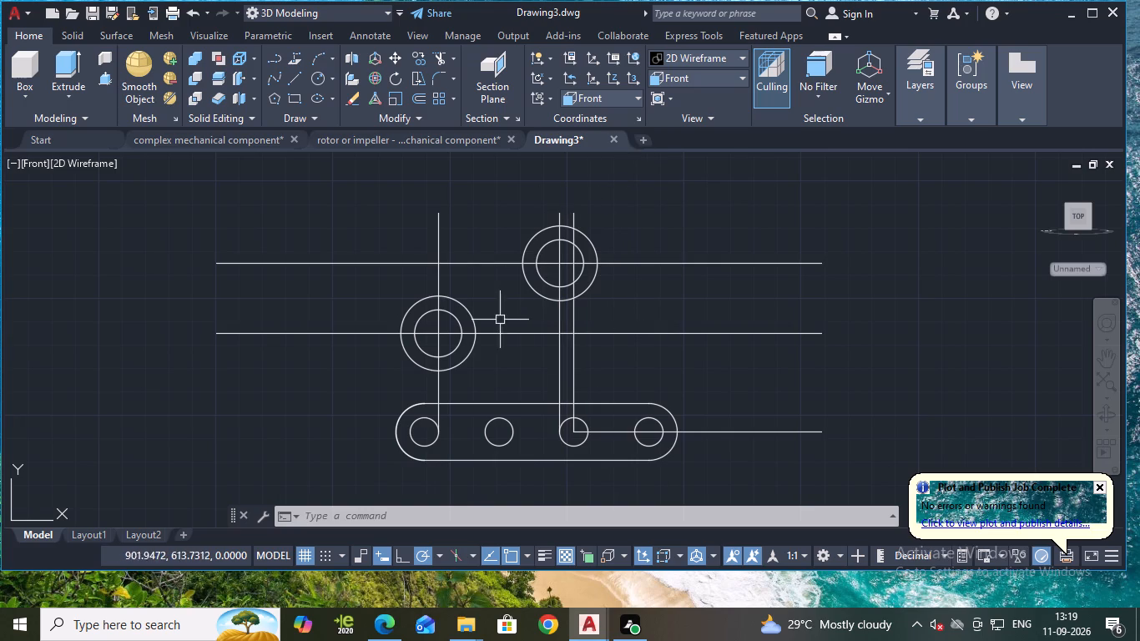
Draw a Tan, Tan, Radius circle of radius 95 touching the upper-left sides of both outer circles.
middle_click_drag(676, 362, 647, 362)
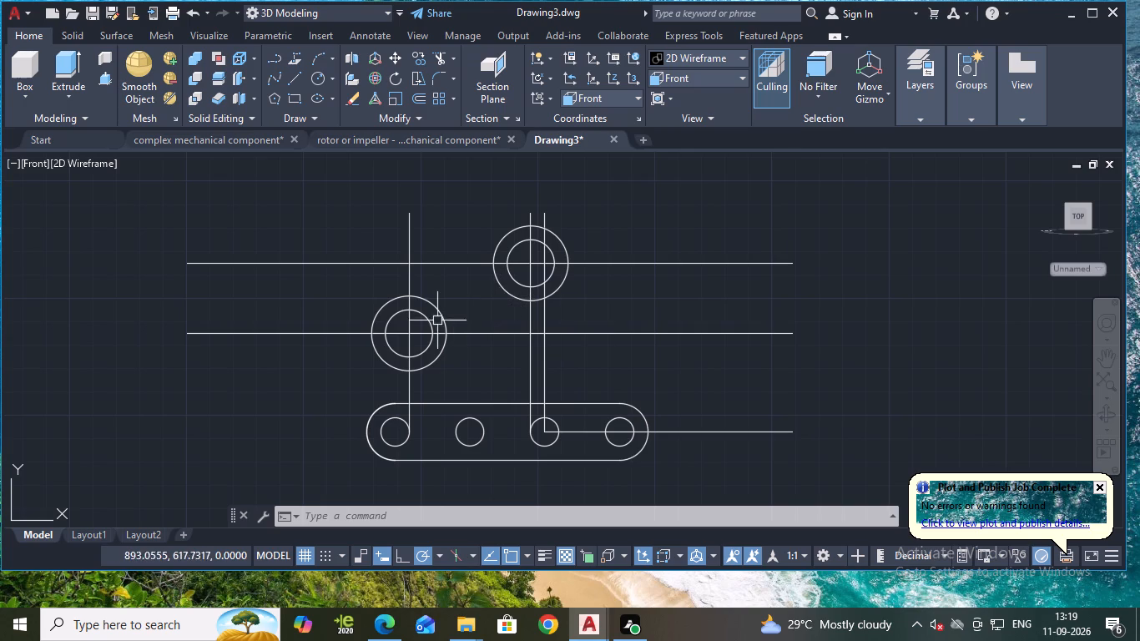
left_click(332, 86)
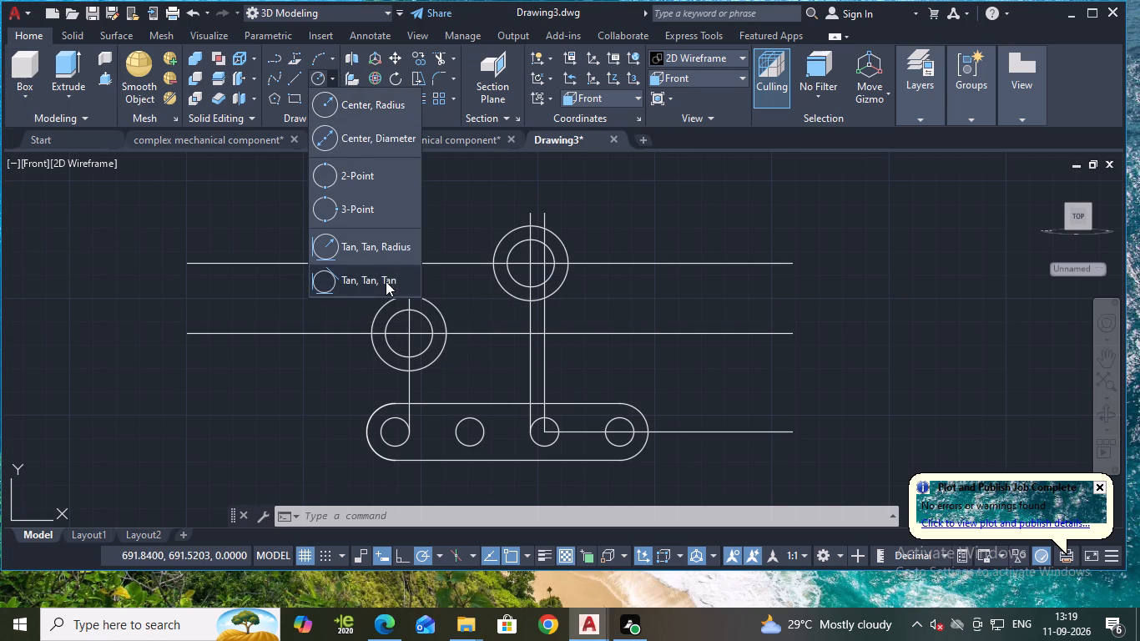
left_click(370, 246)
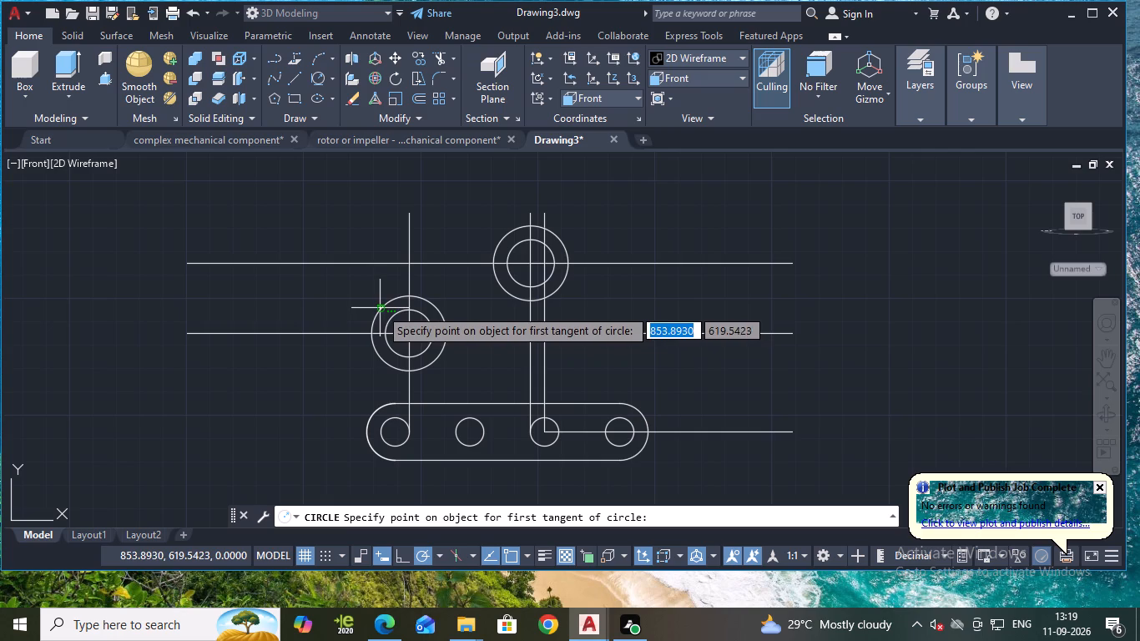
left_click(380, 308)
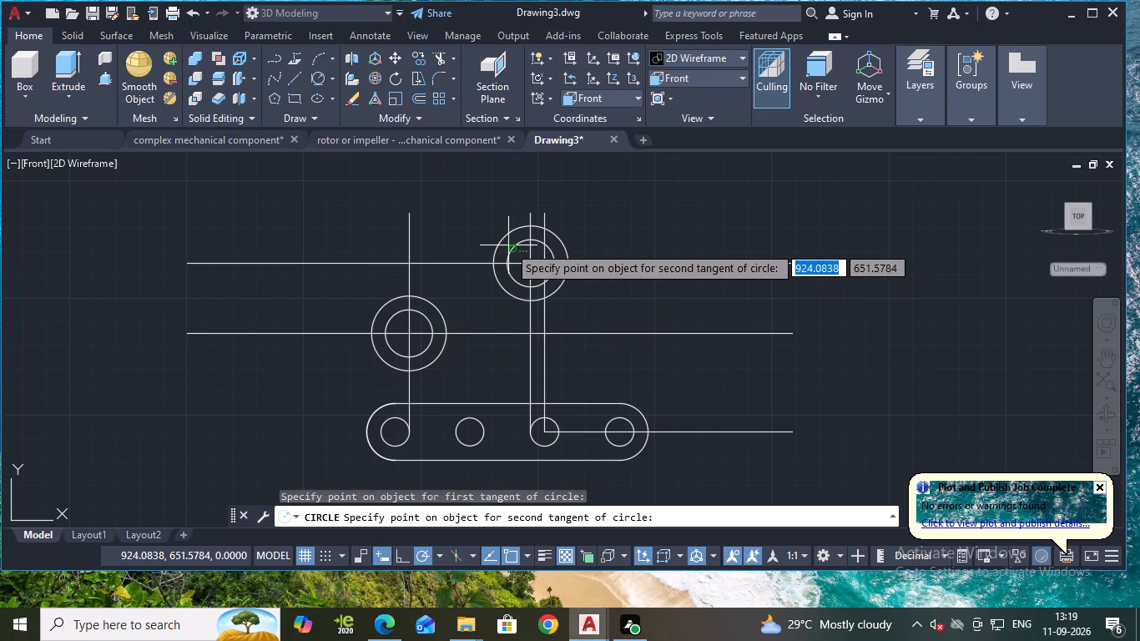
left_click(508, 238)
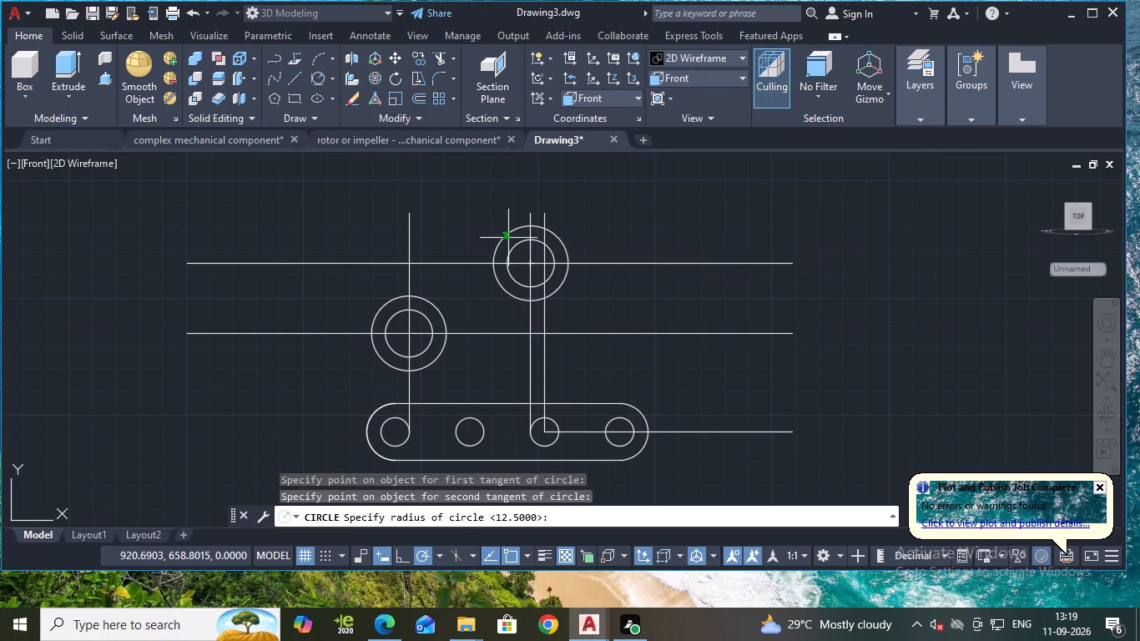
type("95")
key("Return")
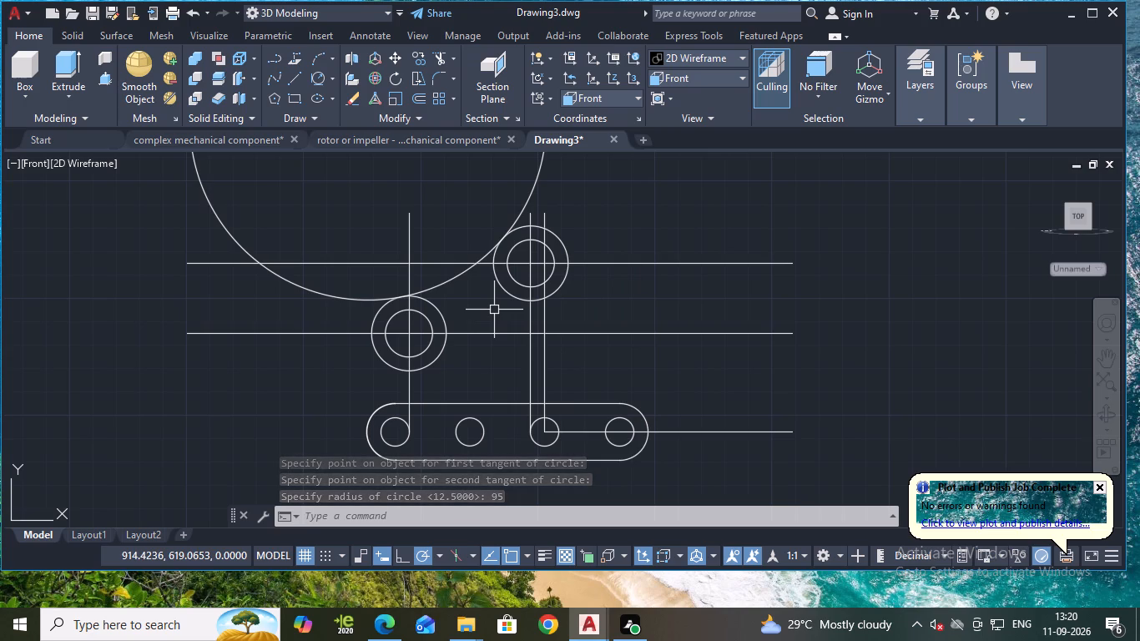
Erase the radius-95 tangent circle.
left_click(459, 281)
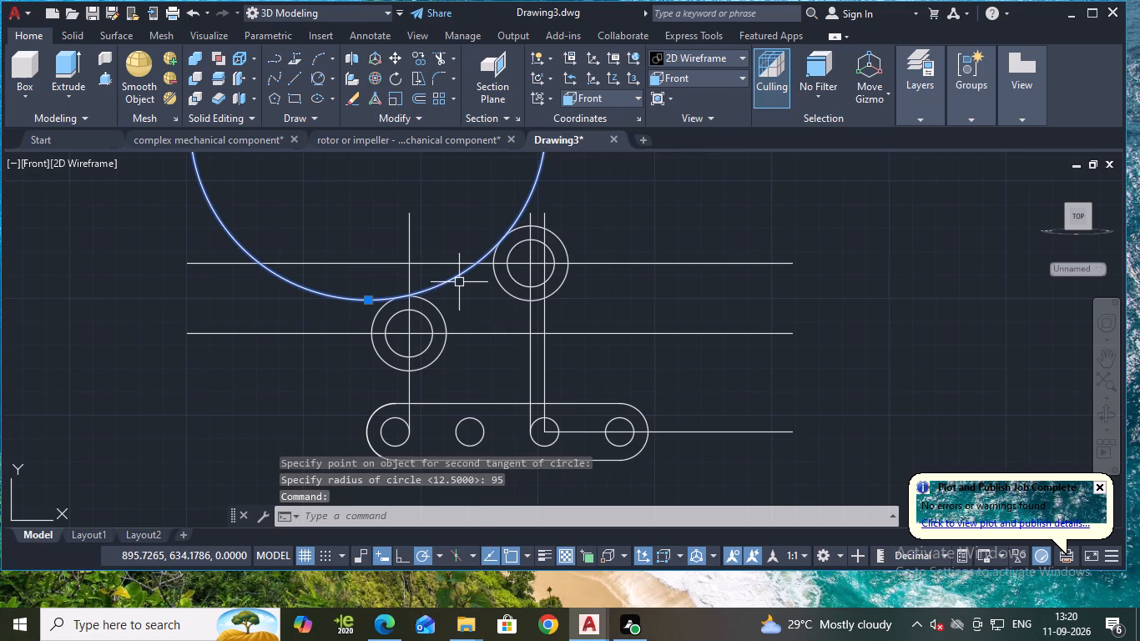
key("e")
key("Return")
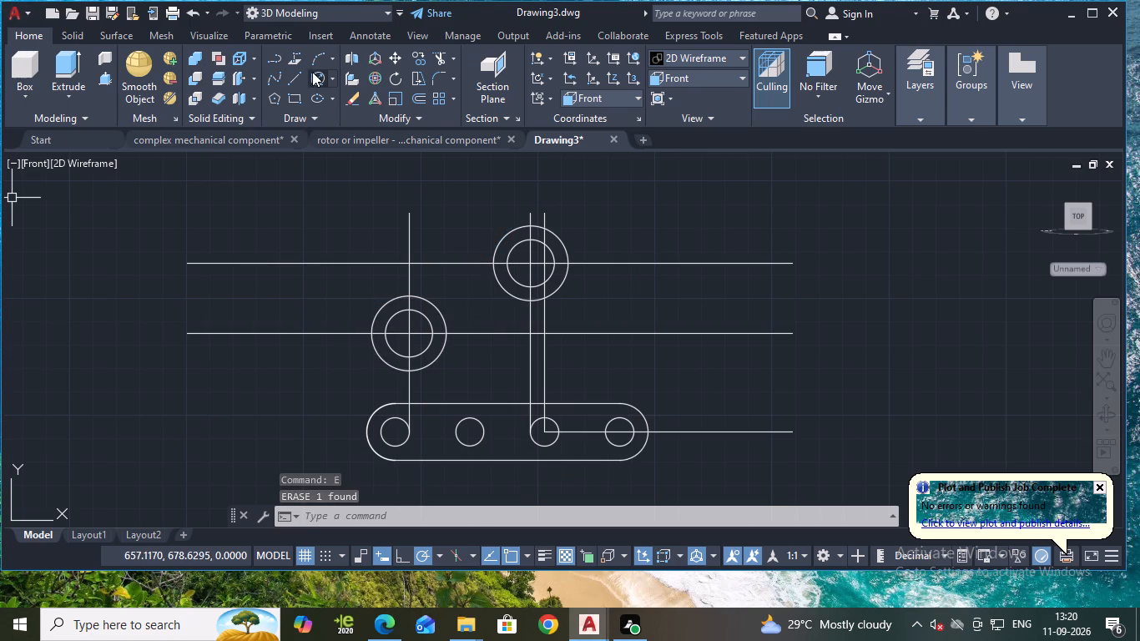
Draw a Tan, Tan, Radius circle of radius 95 enclosing and touching the outer circles of both bosses.
left_click(312, 70)
left_click(386, 362)
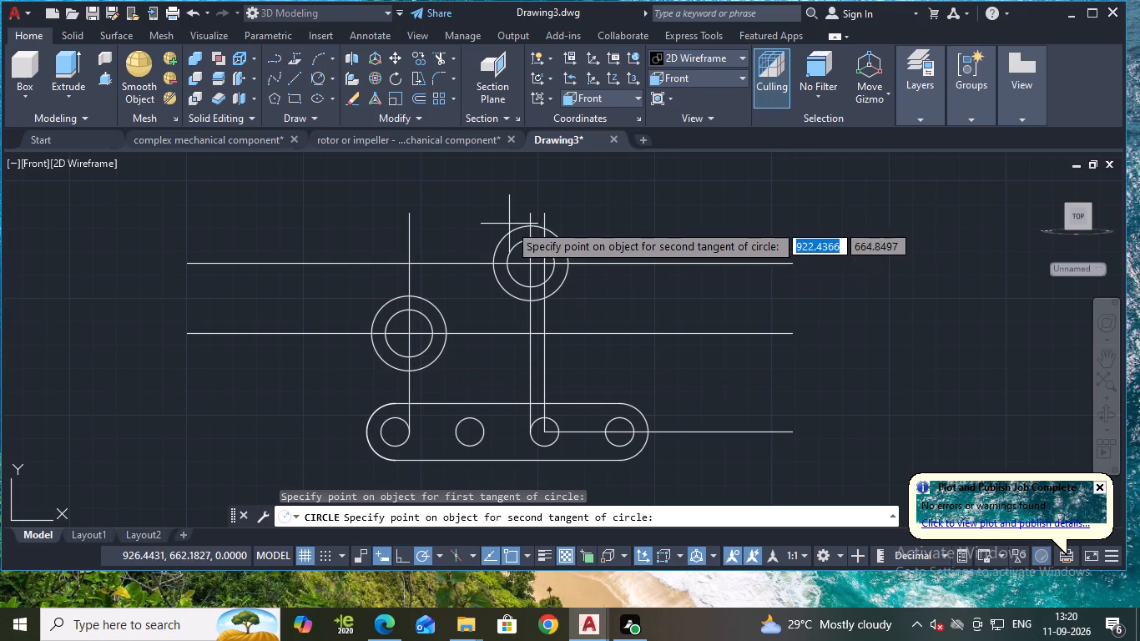
left_click(550, 235)
key("Return")
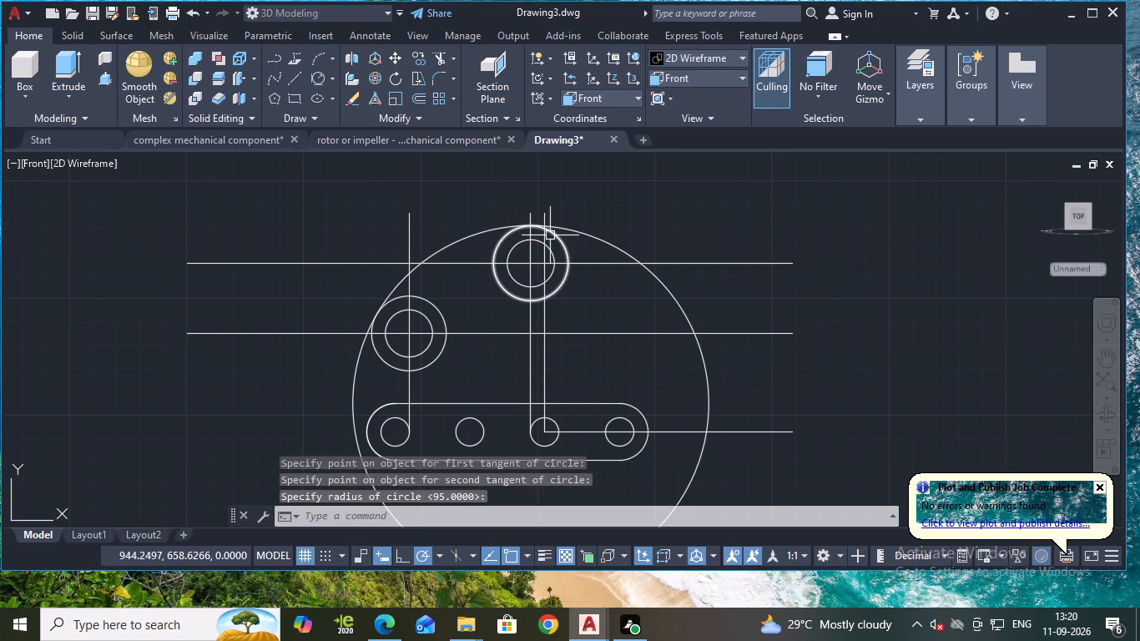
Trim the radius-95 circle below its tangent point on the lower boss's outer circle.
type("tr")
key("Return")
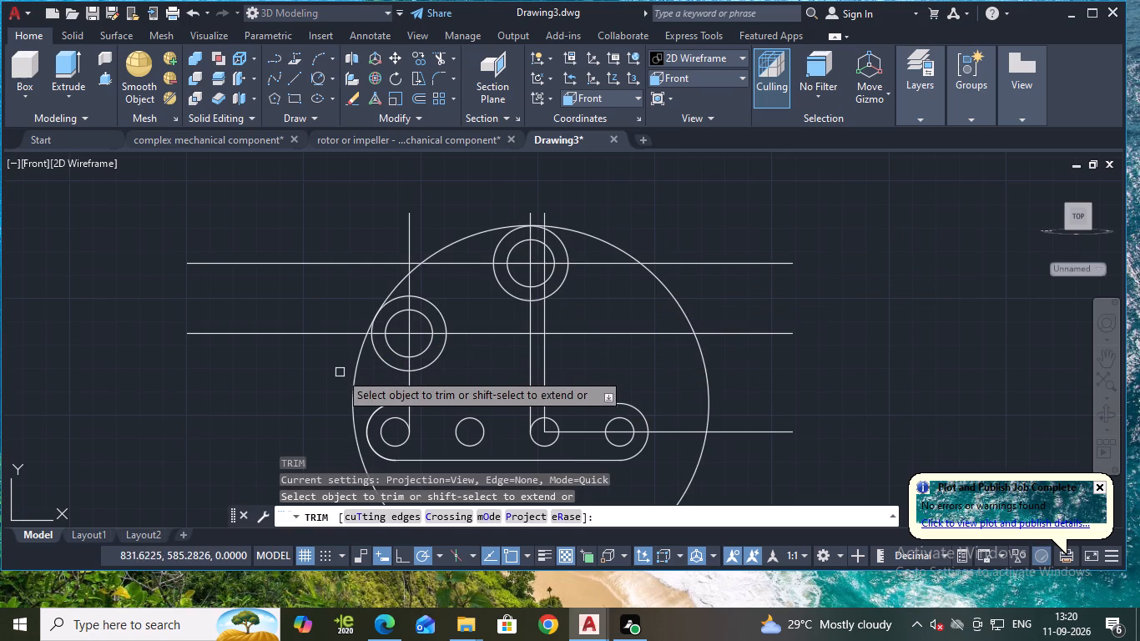
left_click(356, 355)
scroll(358, 346, "up", 2)
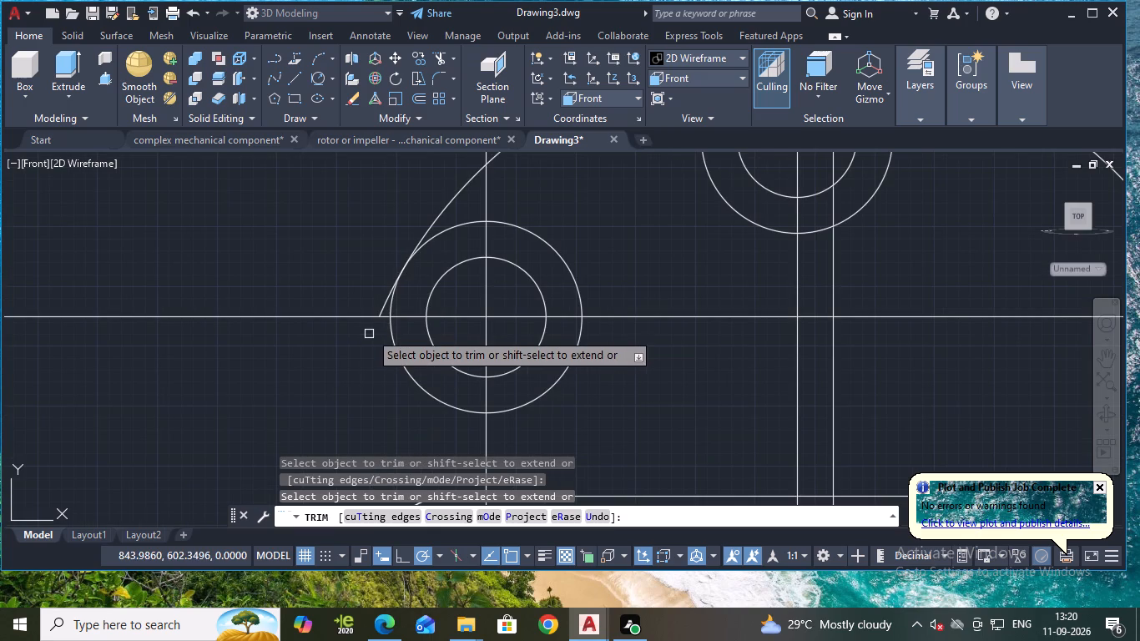
left_click(384, 304)
scroll(688, 341, "down", 1)
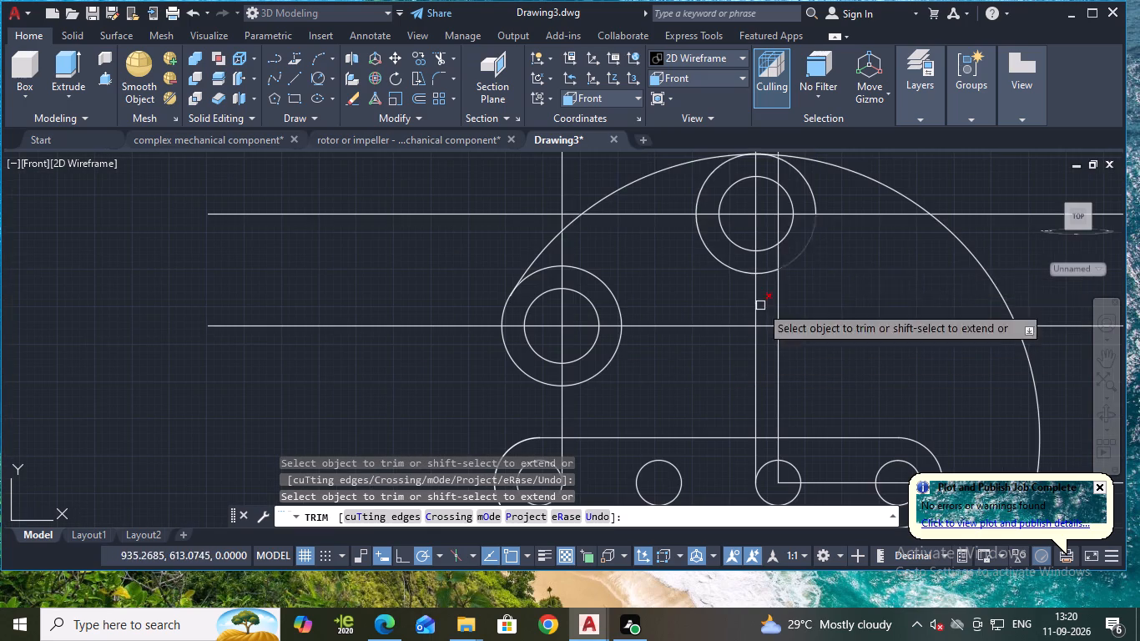
Trim the radius-95 circle beyond the upper boss, back to its tangent point on that boss's outer circle.
left_click(860, 169)
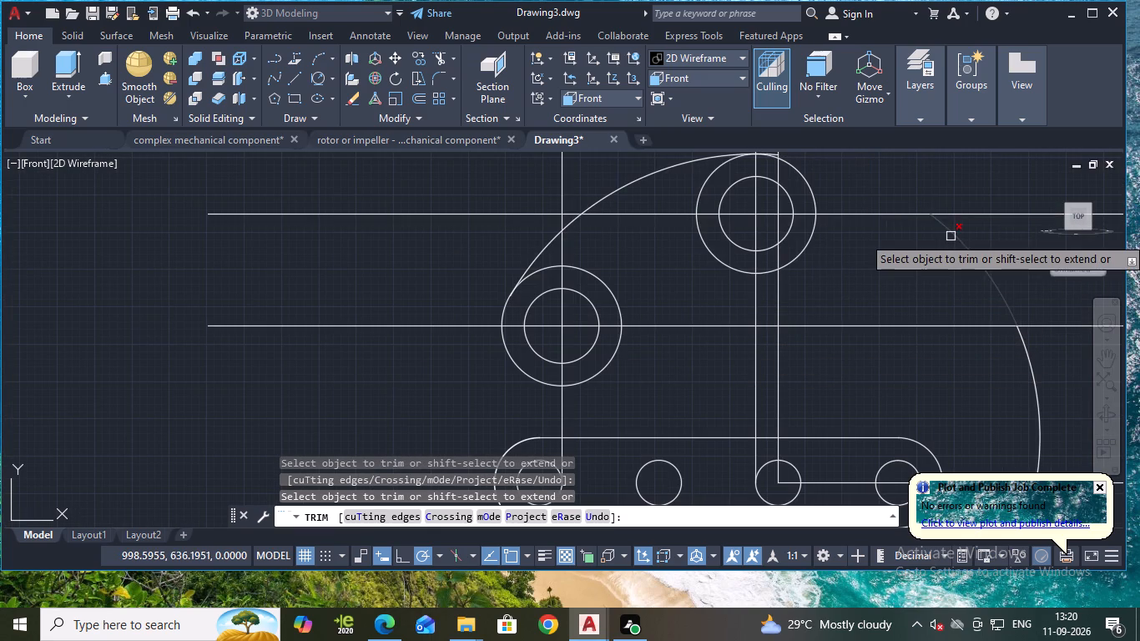
left_click(951, 236)
middle_click_drag(641, 283, 563, 387)
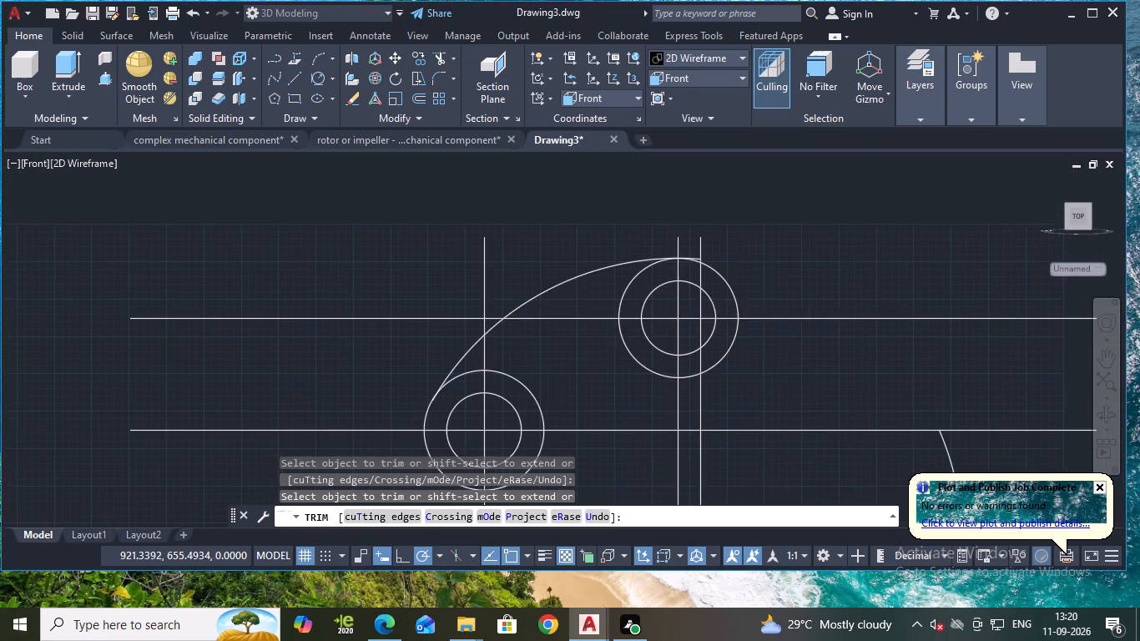
scroll(639, 285, "up", 2)
scroll(798, 205, "up", 2)
left_click(774, 231)
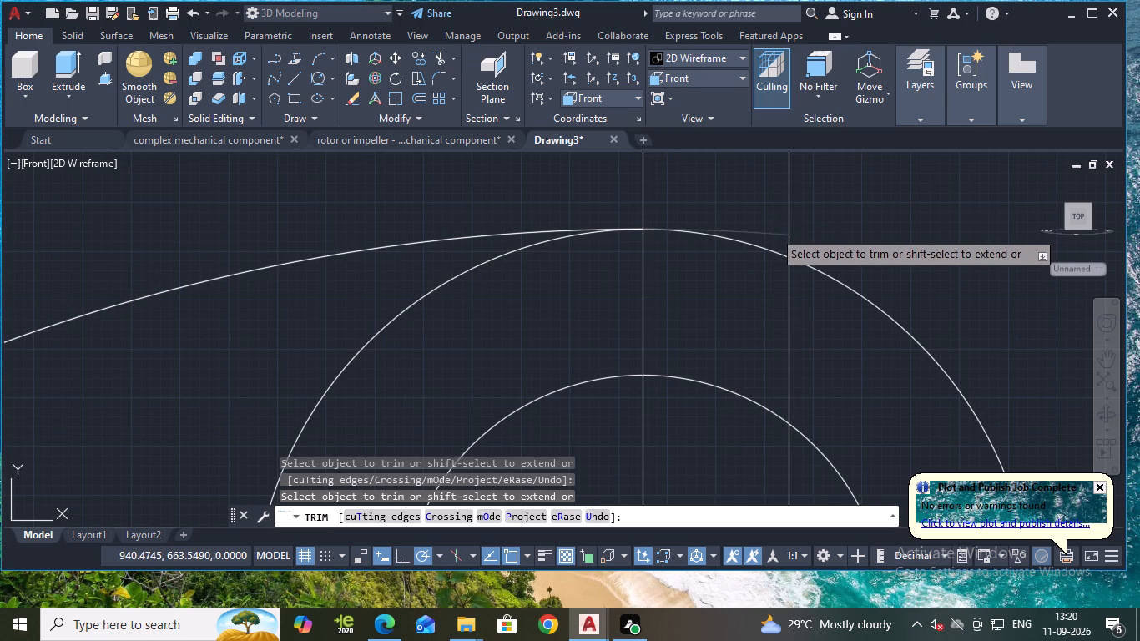
scroll(830, 258, "down", 3)
middle_click_drag(643, 426, 737, 274)
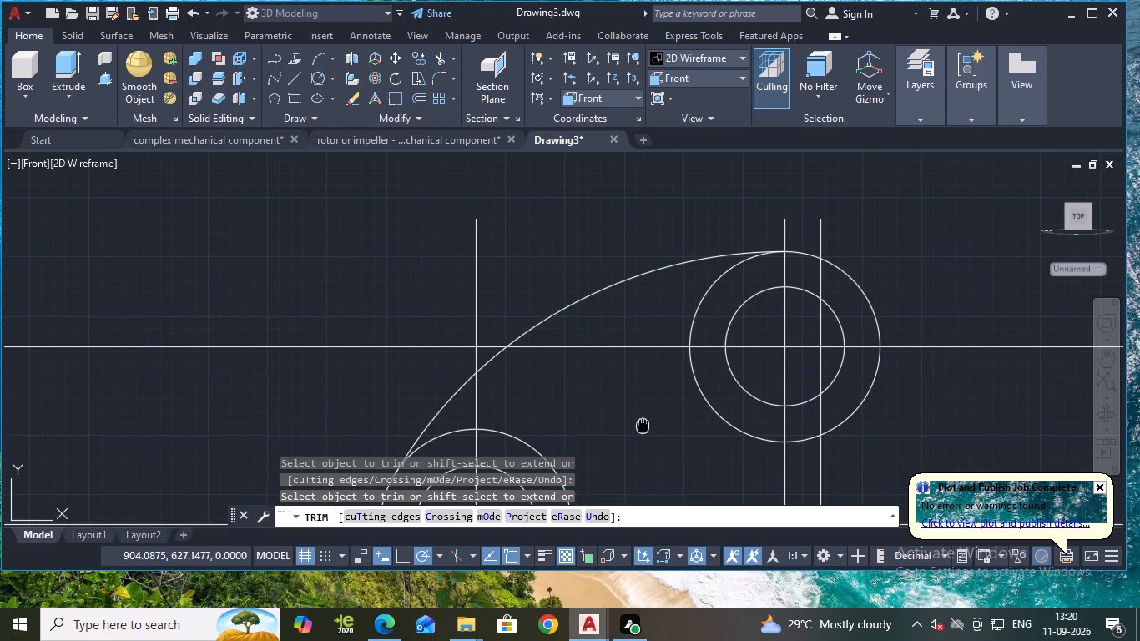
scroll(521, 305, "up", 2)
scroll(521, 303, "down", 3)
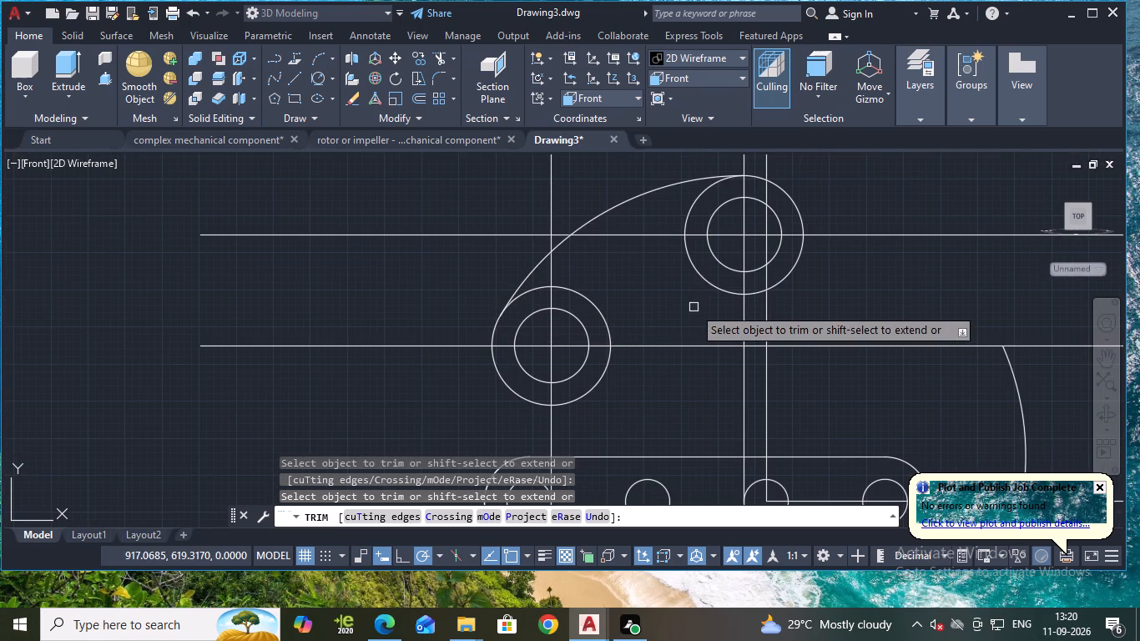
middle_click_drag(691, 306, 683, 307)
key("Escape")
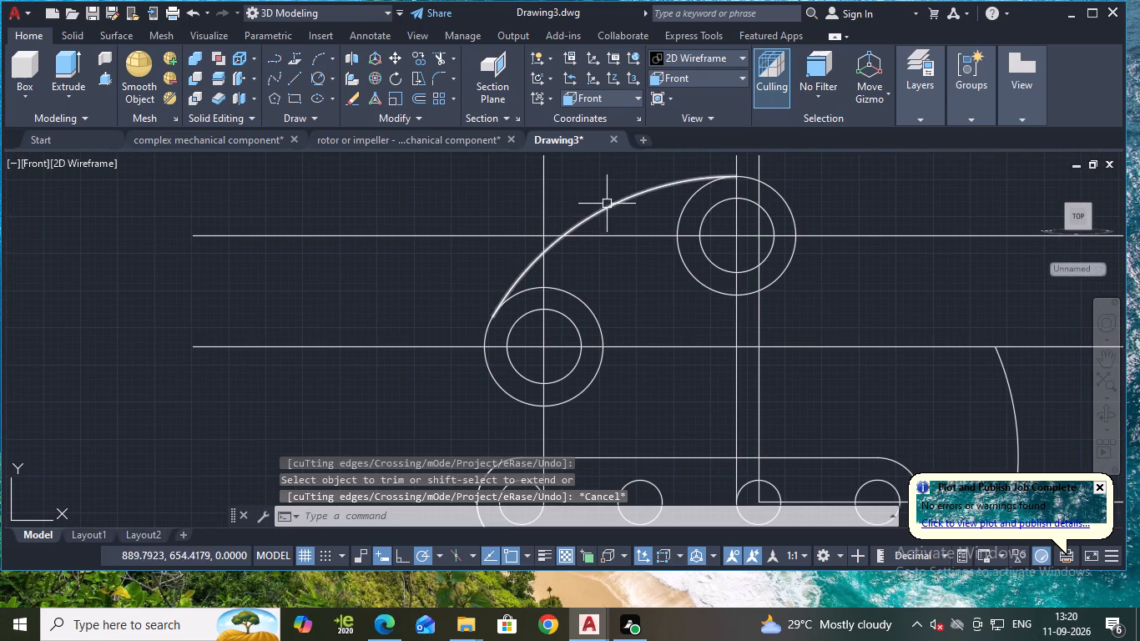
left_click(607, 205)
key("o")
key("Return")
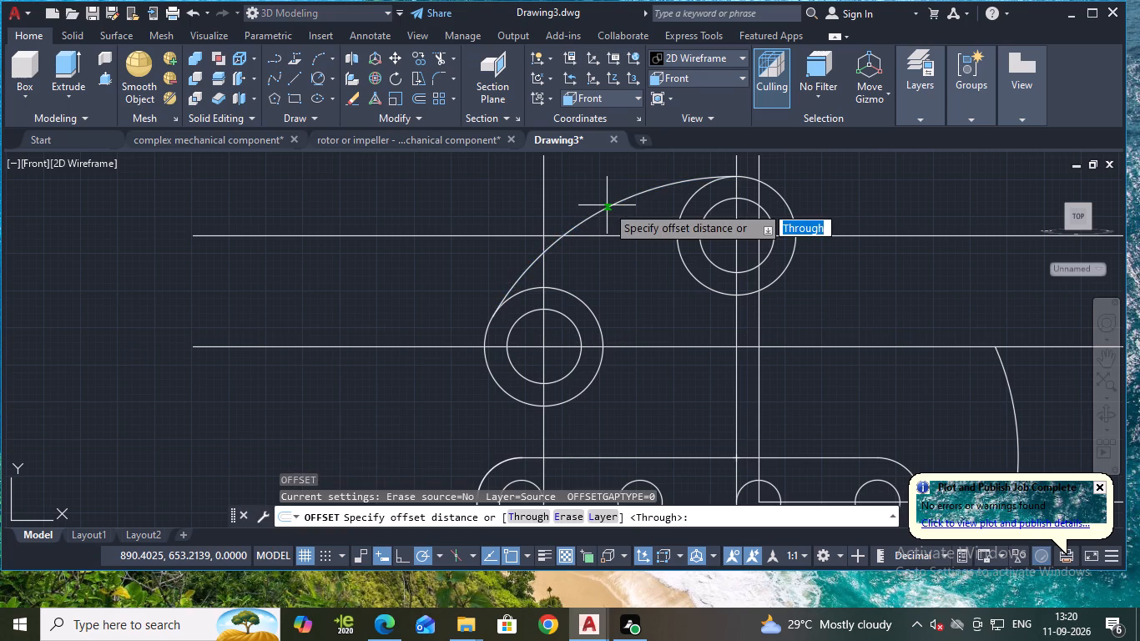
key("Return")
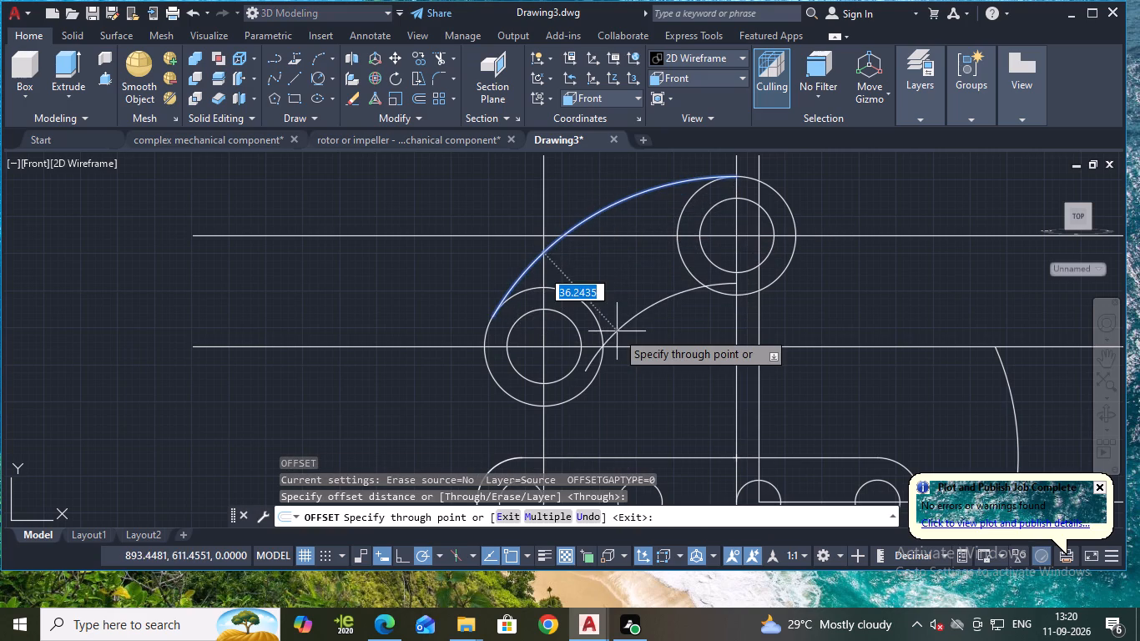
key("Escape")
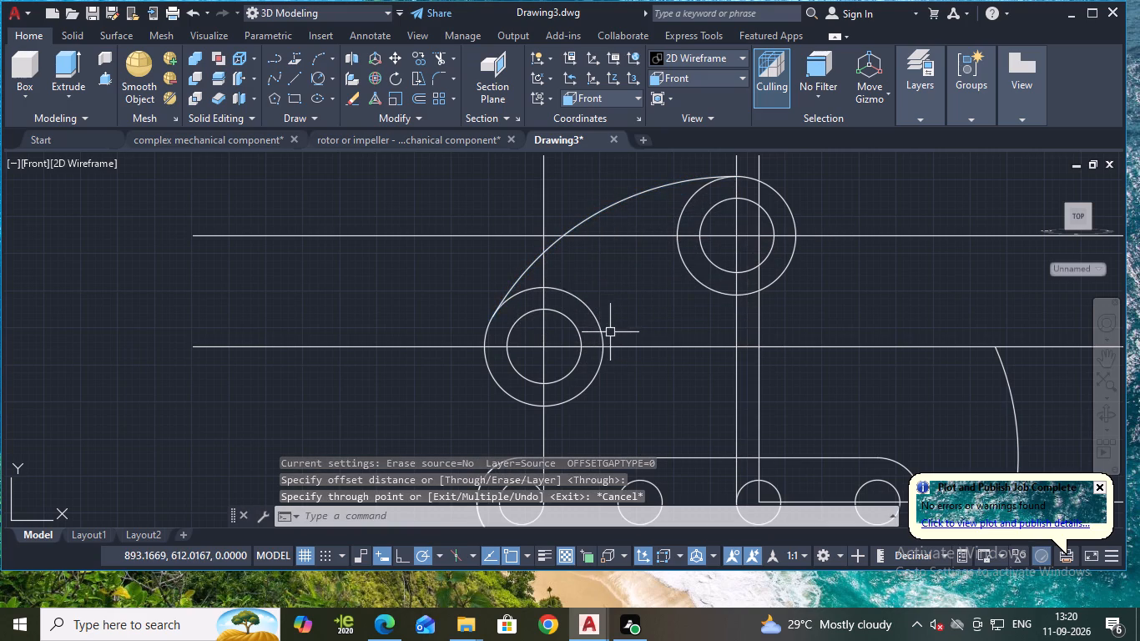
Draw a Tan, Tan, Radius circle of radius 87.5 enclosing and touching the inner circles of both bosses.
left_click(321, 81)
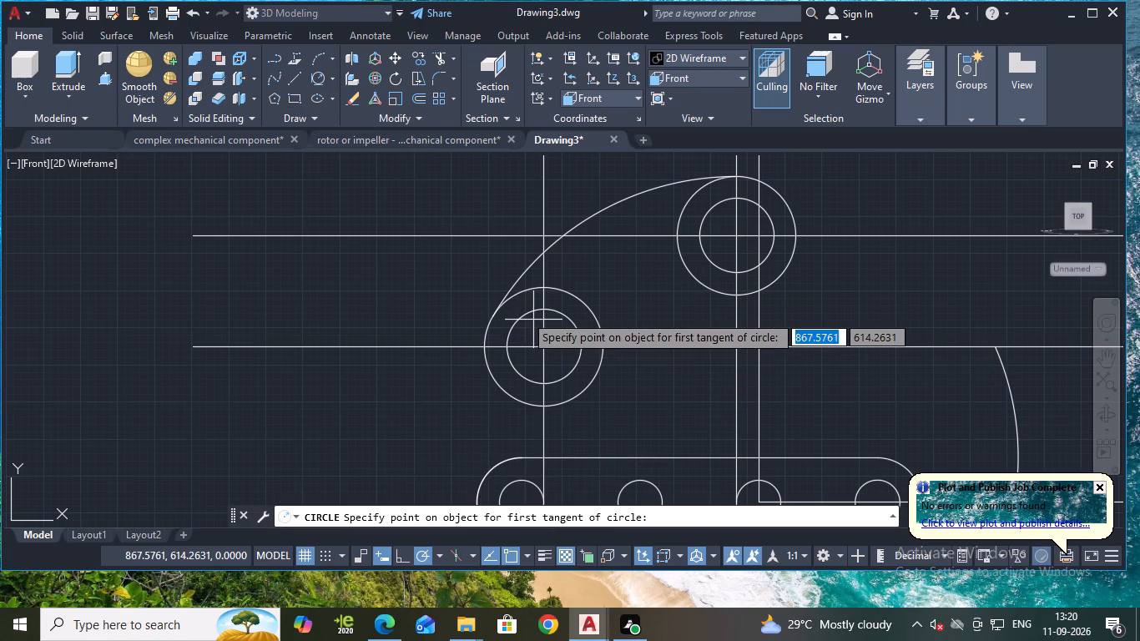
left_click(511, 366)
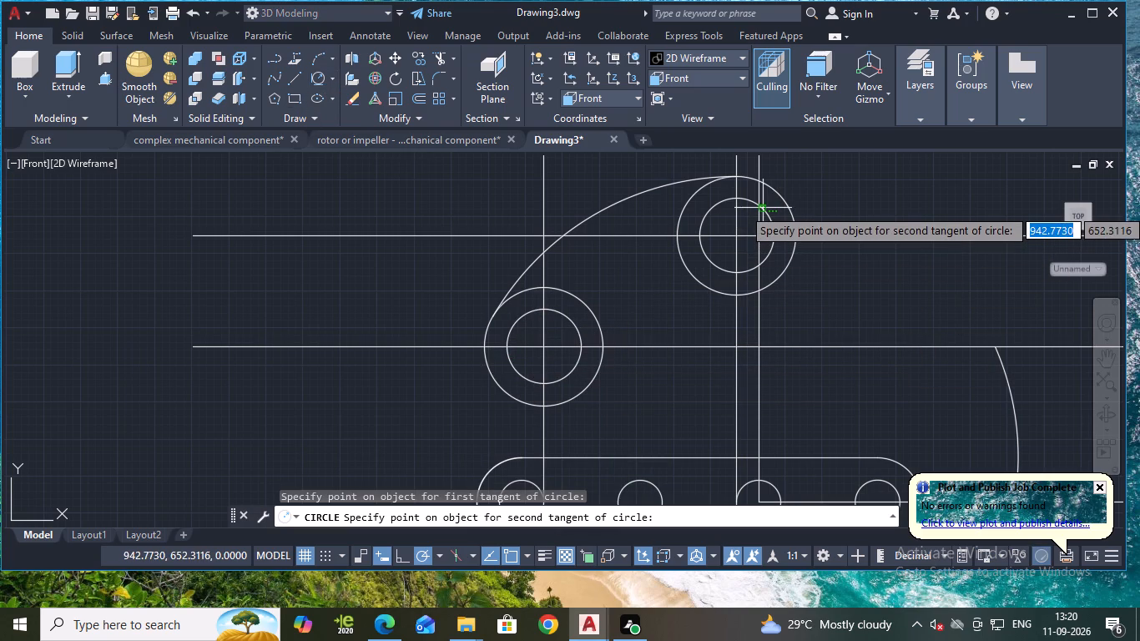
left_click(768, 209)
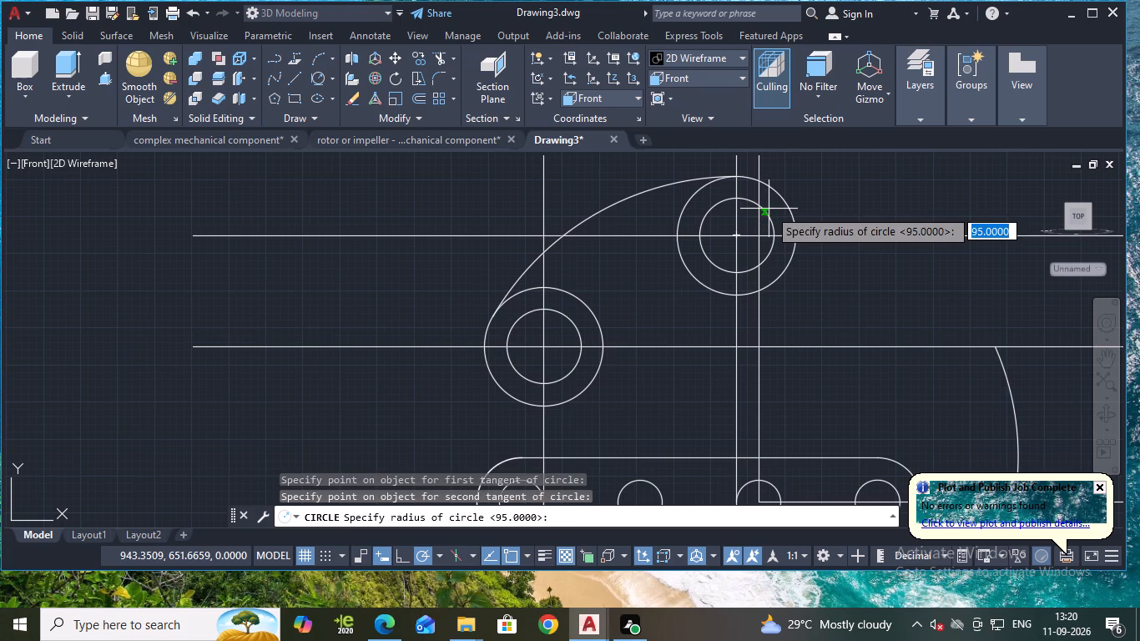
type("87.5")
key("Return")
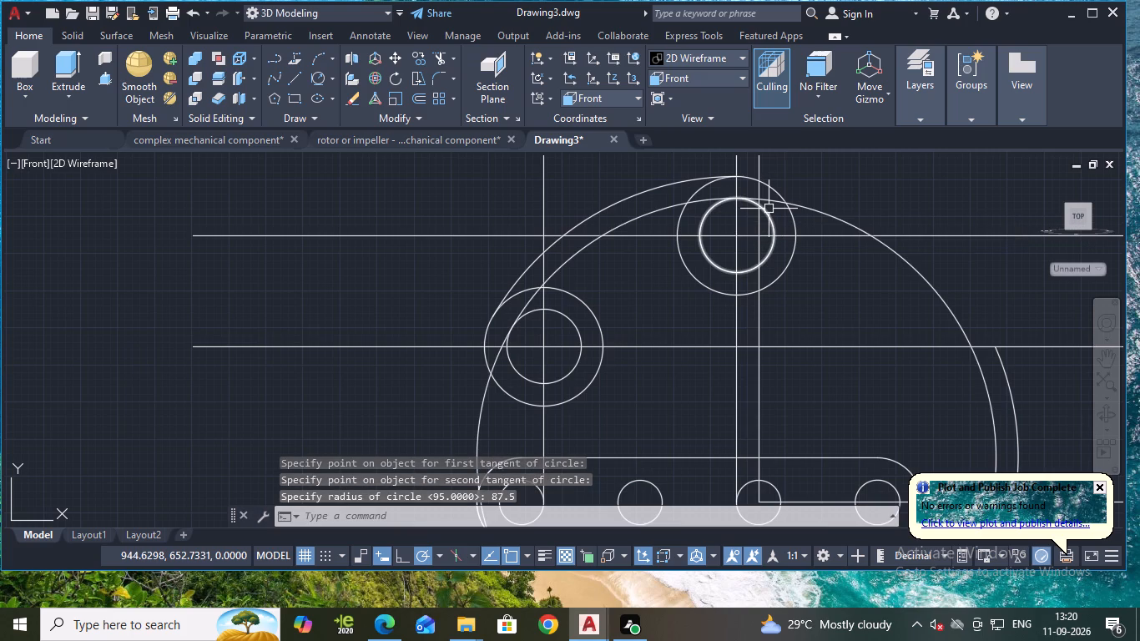
Trim the radius-87.5 circle outside the upper boss and below its tangent point on the lower boss's inner circle.
type("tr")
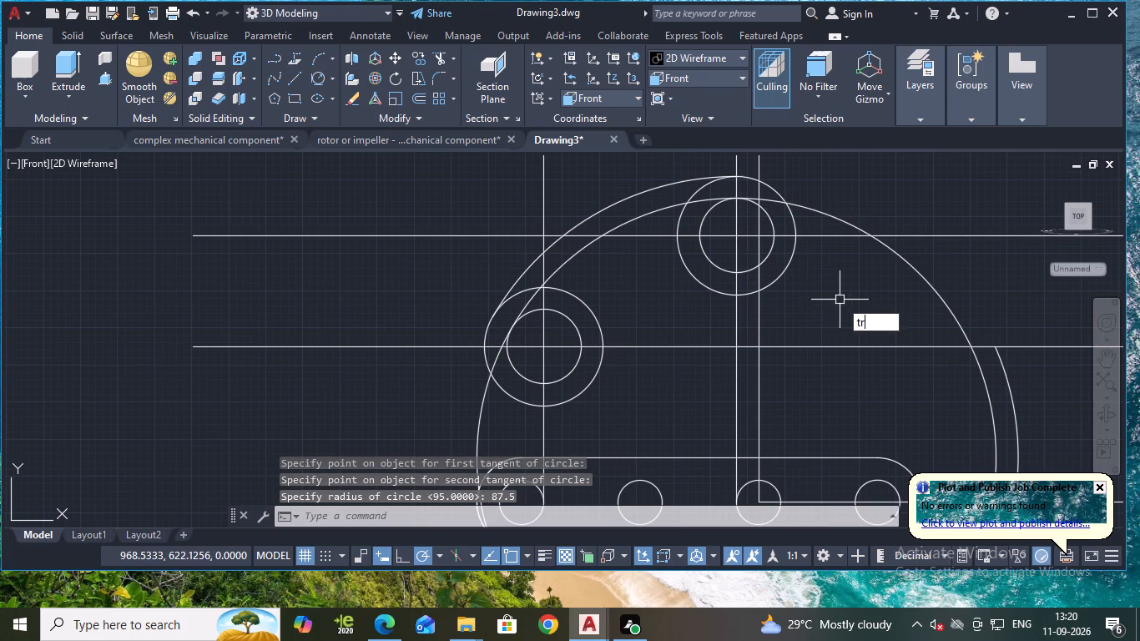
key("Return")
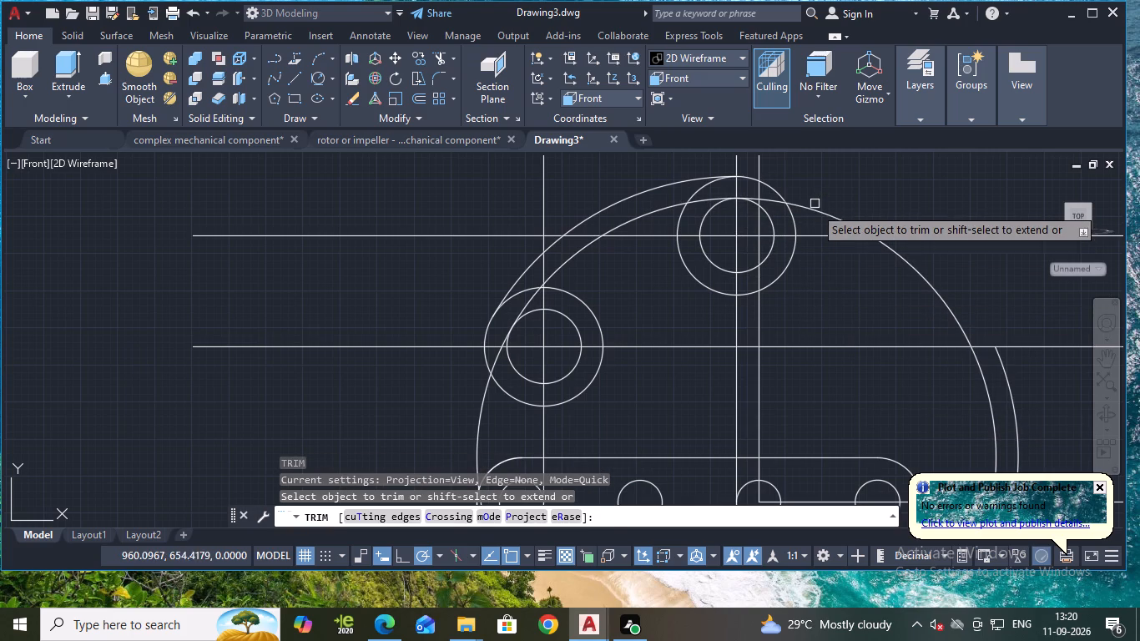
left_click(815, 210)
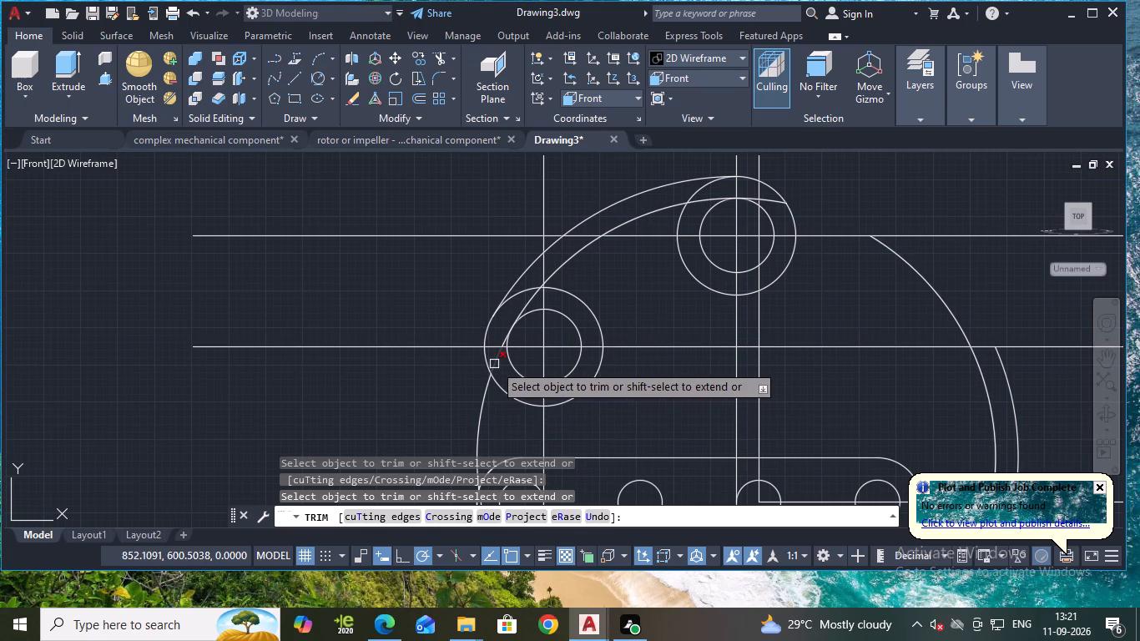
left_click(493, 362)
left_click(489, 406)
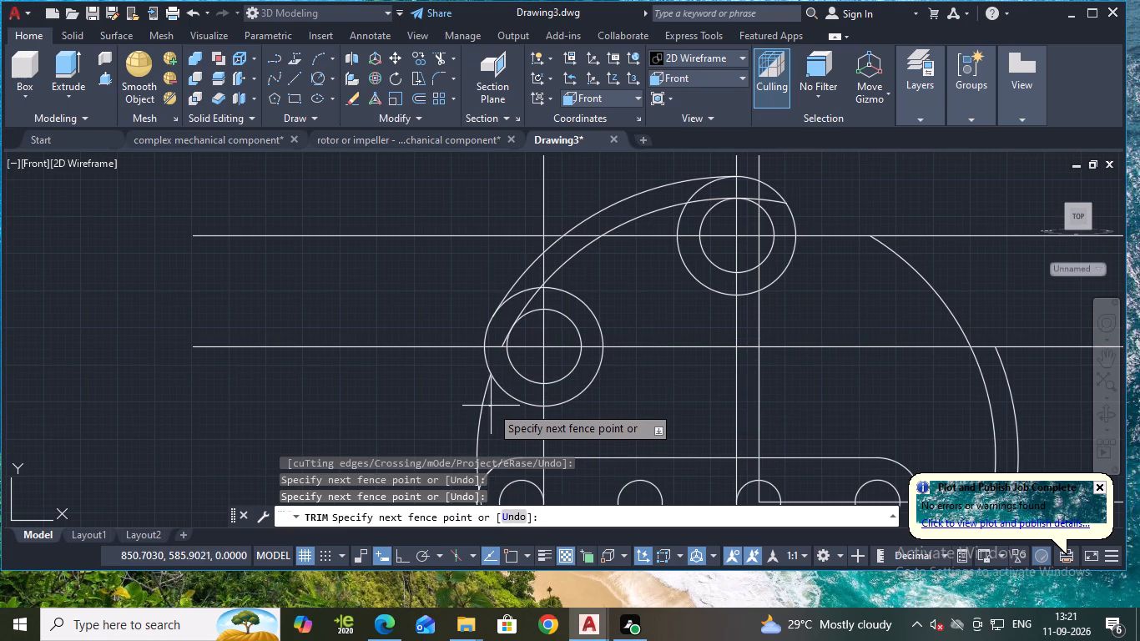
left_click(479, 411)
scroll(549, 294, "up", 4)
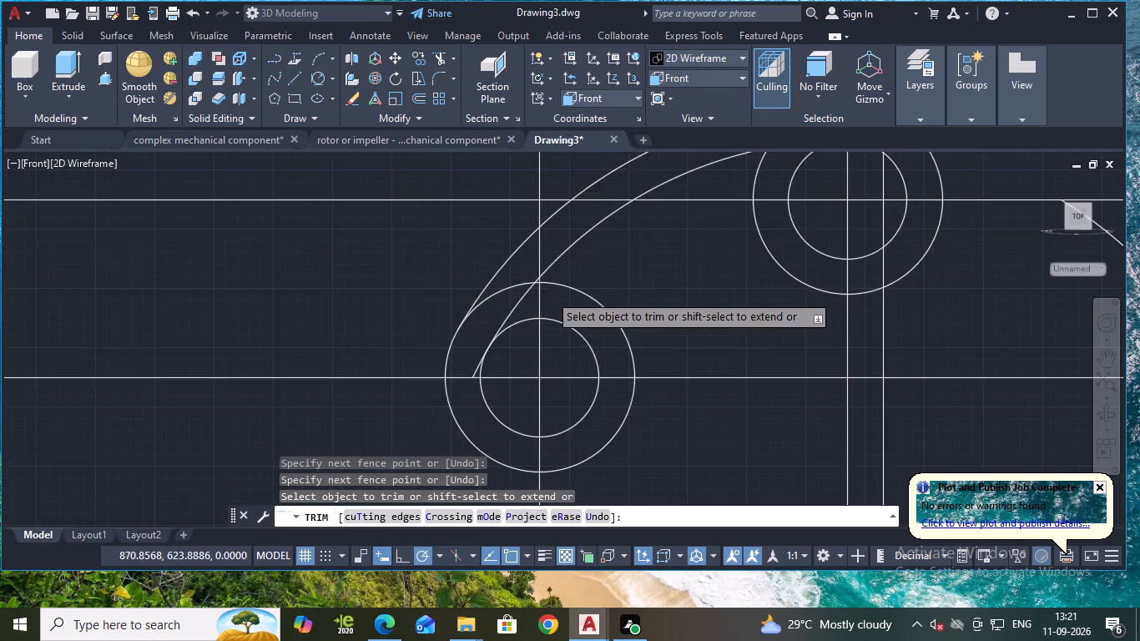
middle_click_drag(425, 373, 623, 281)
scroll(521, 447, "down", 2)
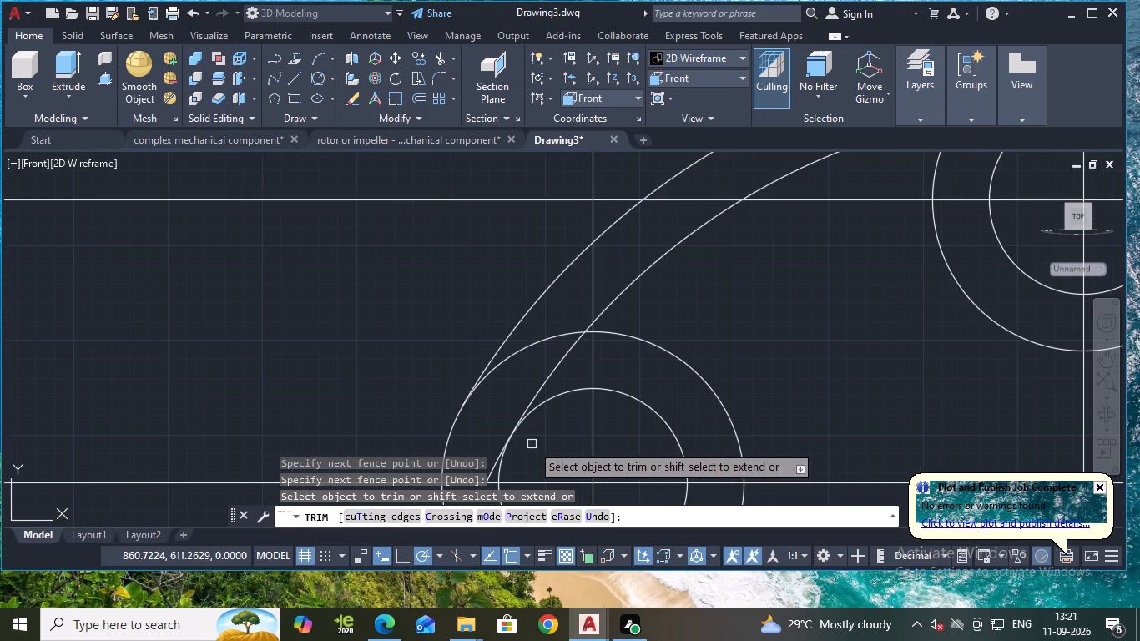
middle_click_drag(532, 444, 576, 365)
left_click(536, 391)
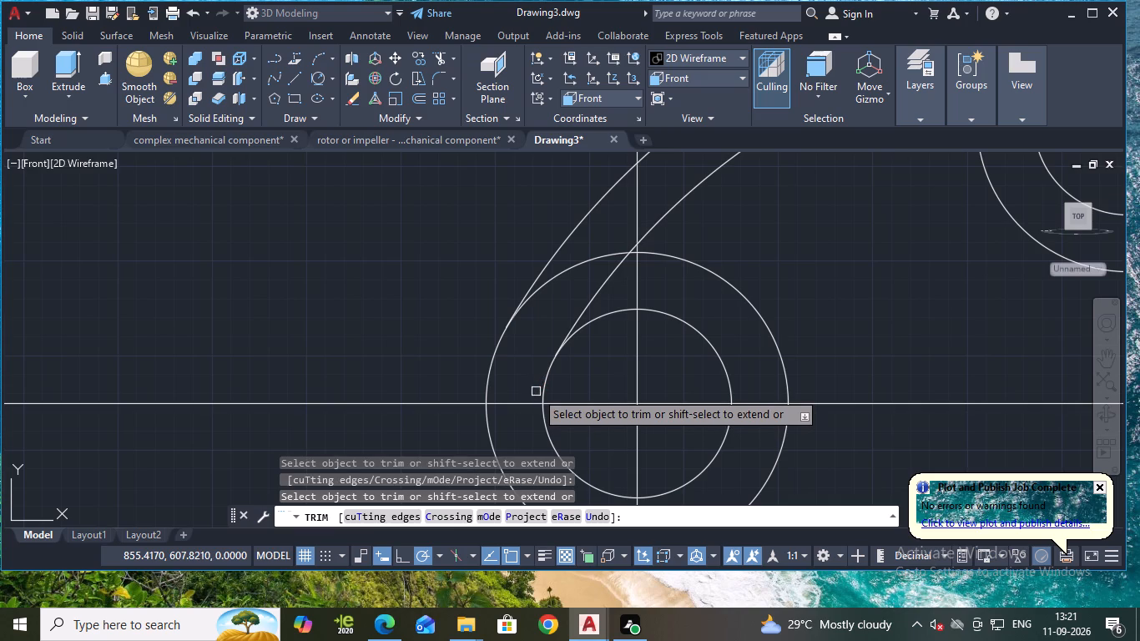
middle_click_drag(834, 295, 802, 300)
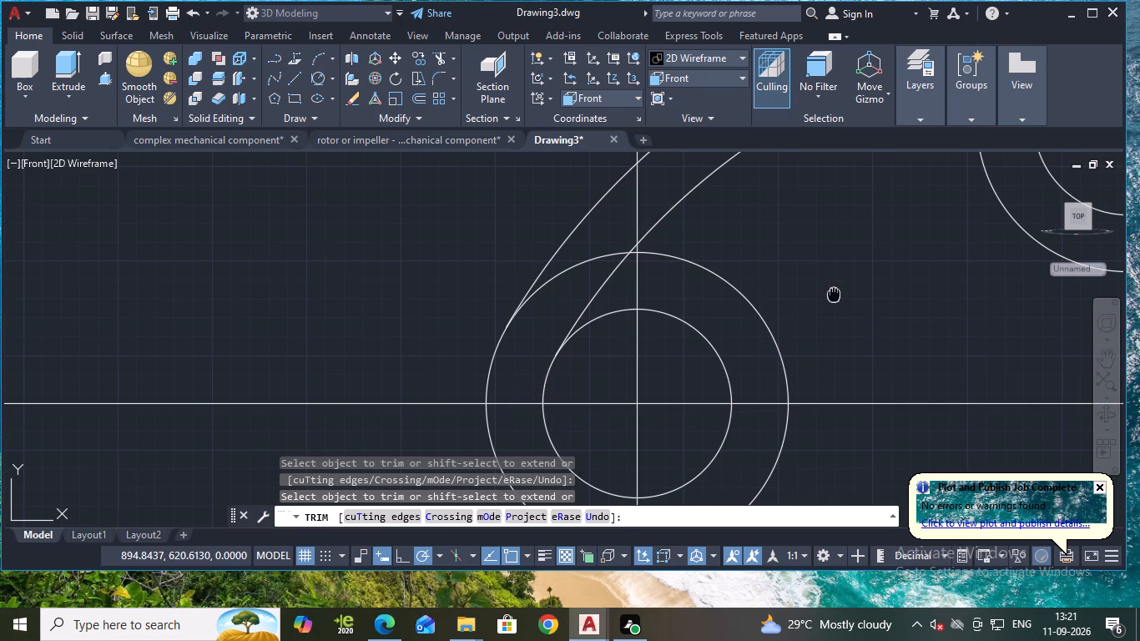
middle_click_drag(802, 300, 753, 303)
scroll(752, 303, "down", 1)
middle_click_drag(780, 323, 689, 351)
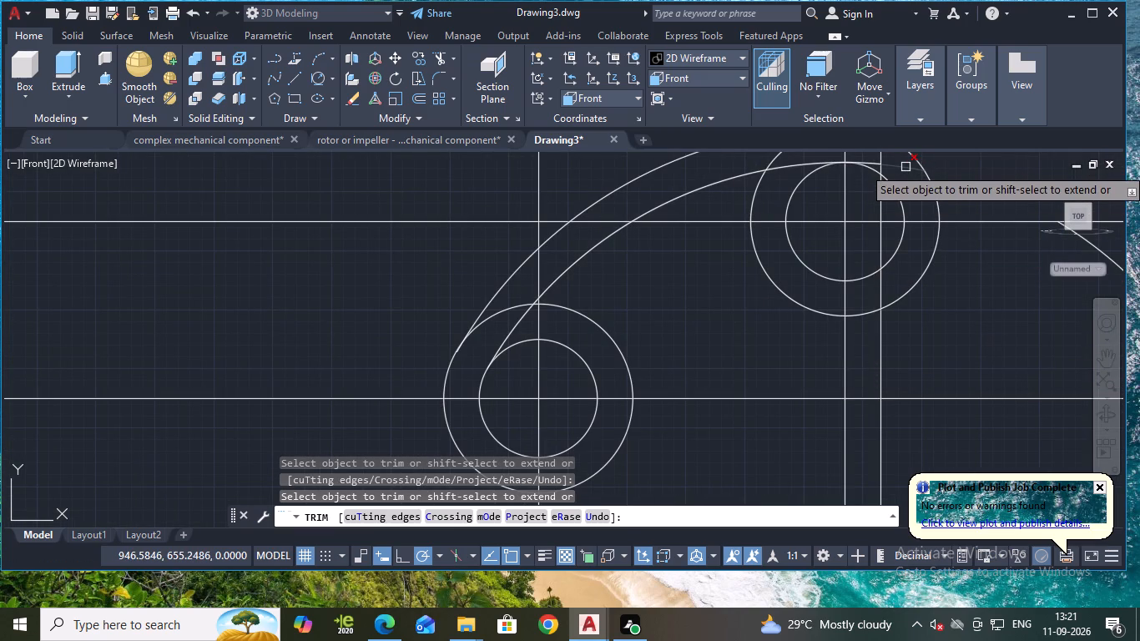
key("Escape")
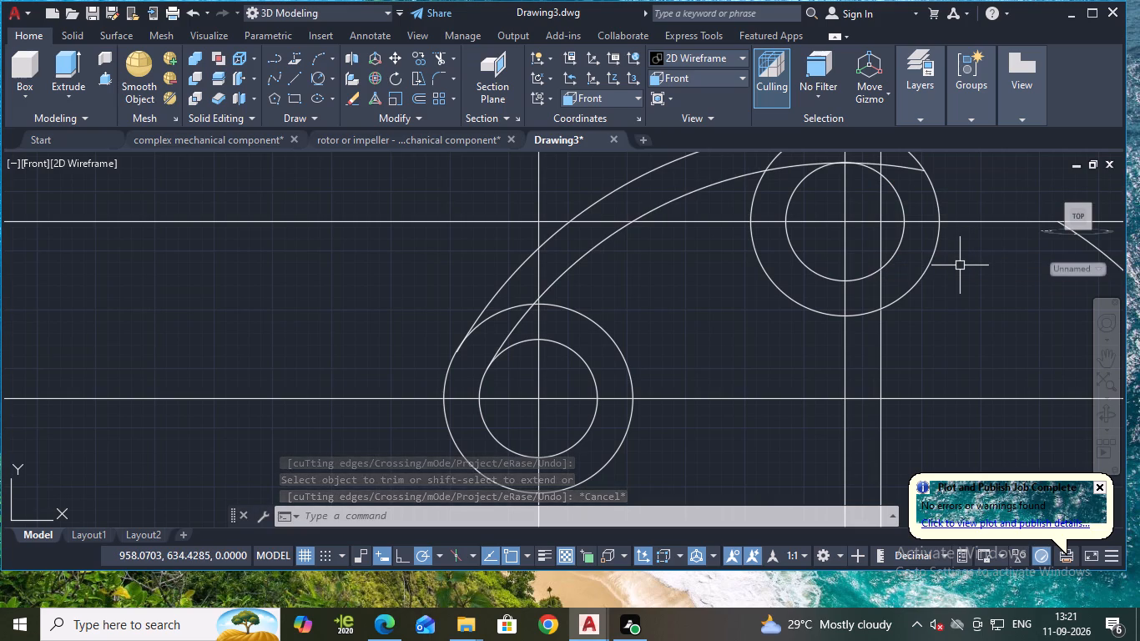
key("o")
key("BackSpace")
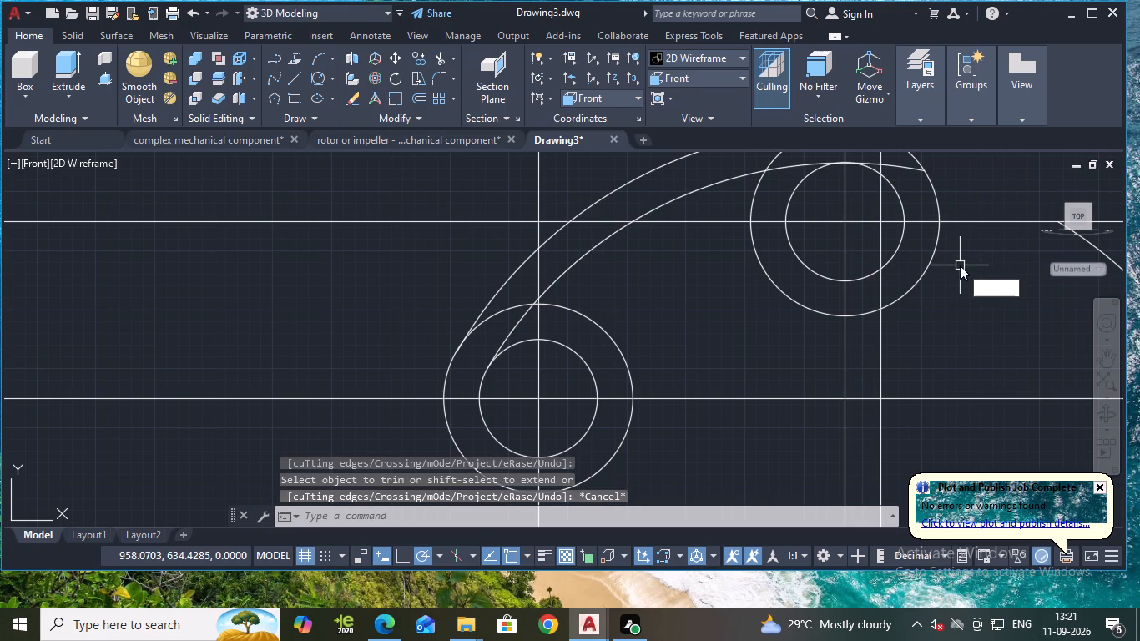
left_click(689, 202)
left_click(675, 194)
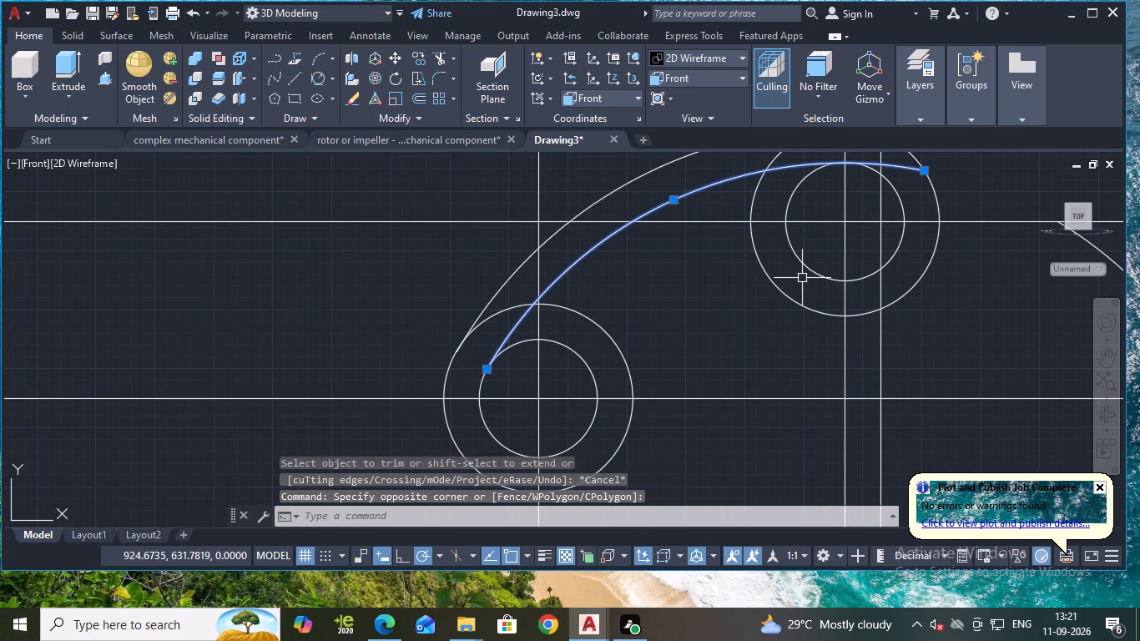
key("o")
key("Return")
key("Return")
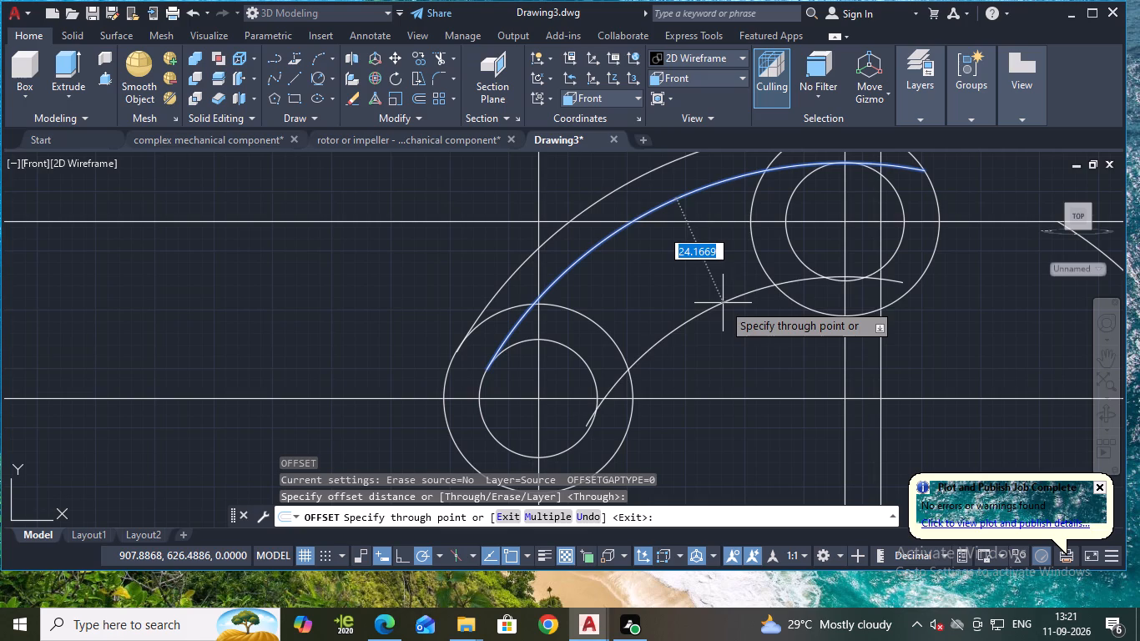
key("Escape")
Trim the radius-87.5 arc inside the upper boss back to its tangent point on the inner circle.
middle_click_drag(977, 250, 967, 261)
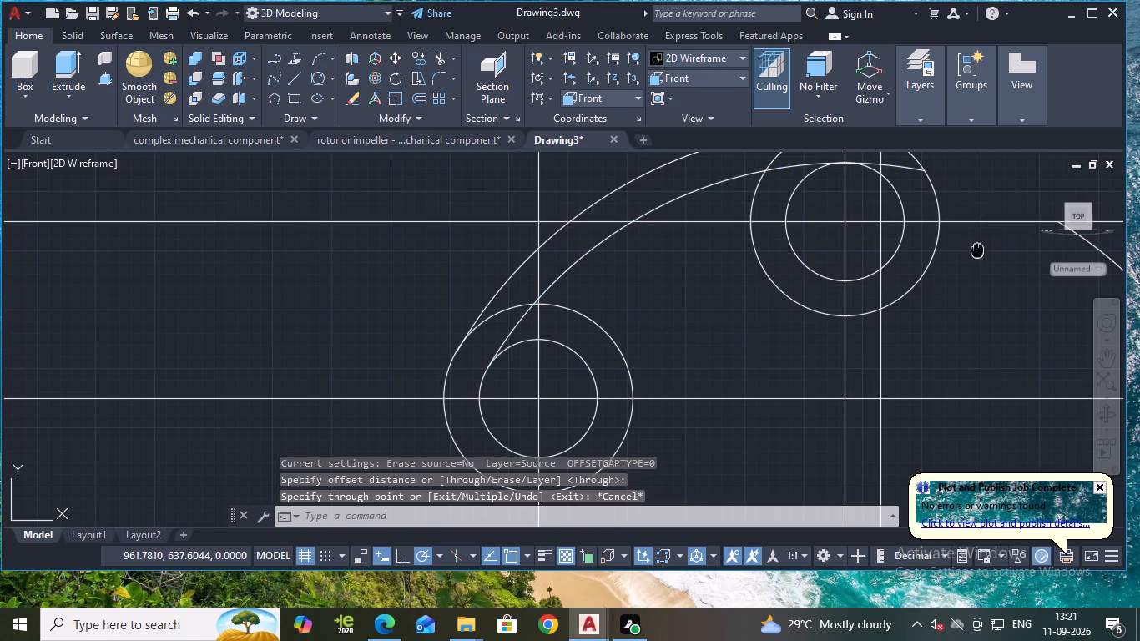
middle_click_drag(967, 261, 938, 300)
type("tr")
key("Return")
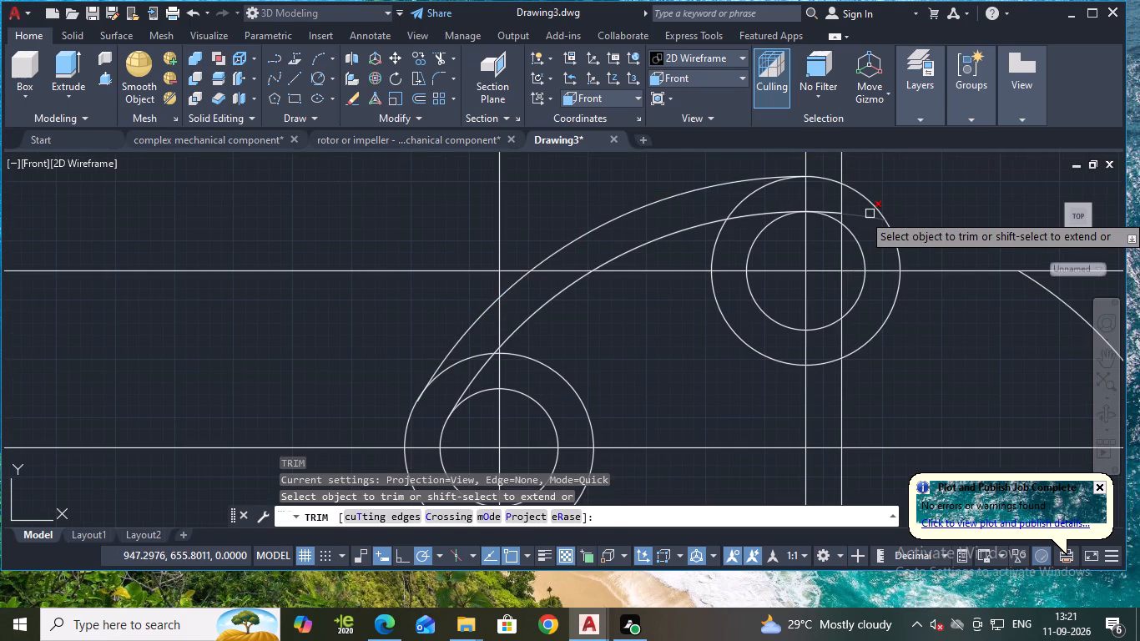
left_click(869, 214)
scroll(865, 214, "up", 2)
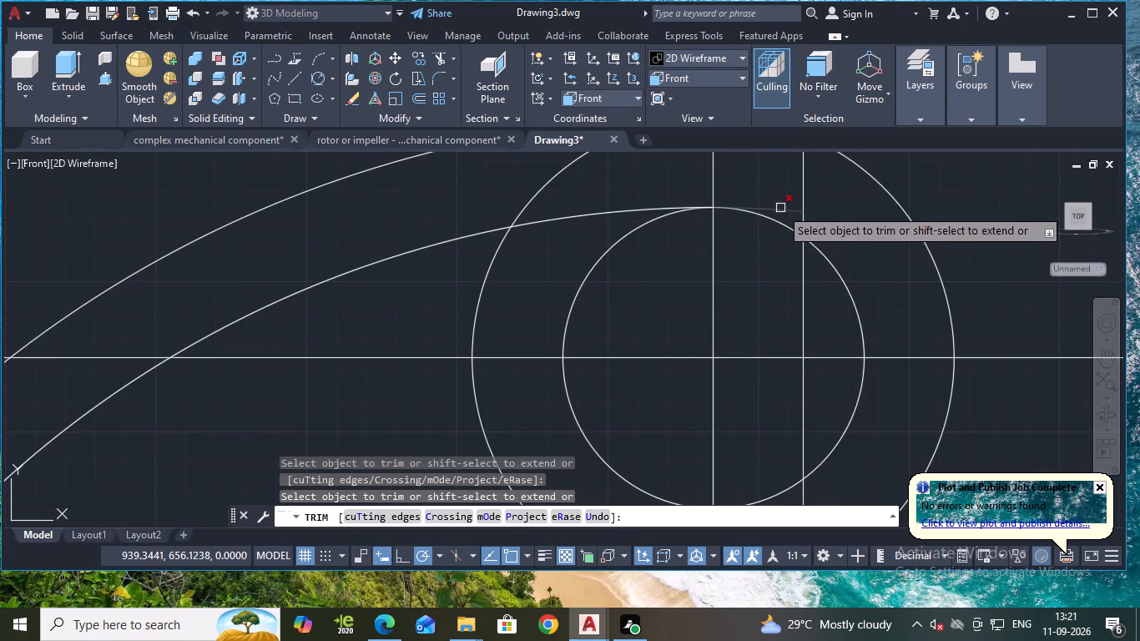
left_click(780, 208)
scroll(735, 251, "down", 1)
scroll(691, 303, "down", 2)
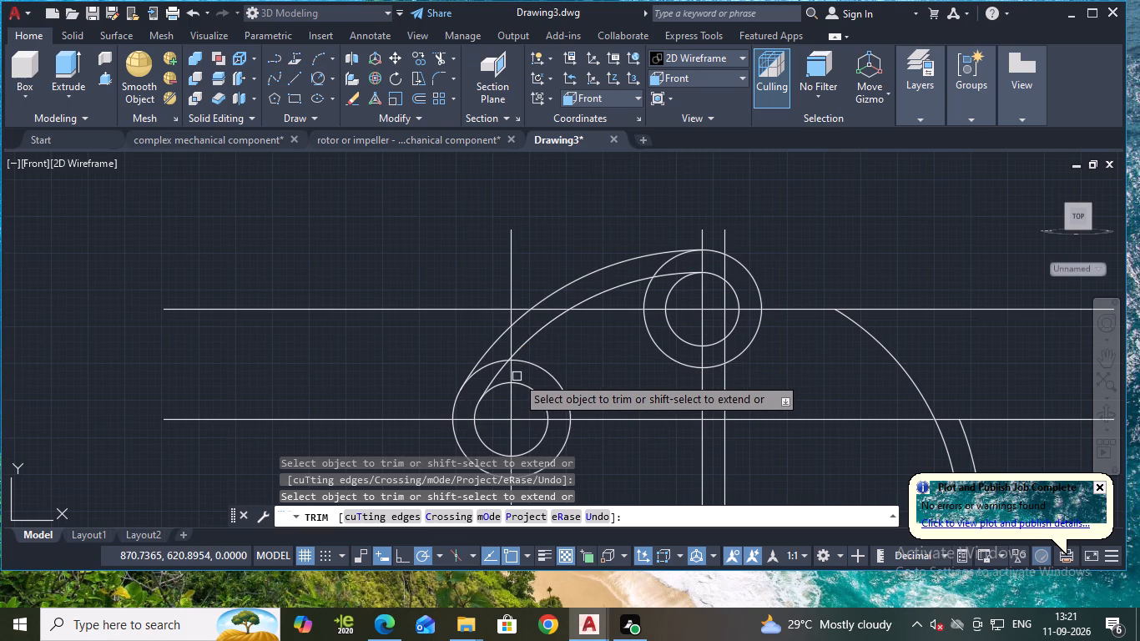
Draw a Tan, Tan, Radius circle of radius 62.5 touching the lower sides of both bosses' inner circles.
middle_click_drag(593, 366, 635, 322)
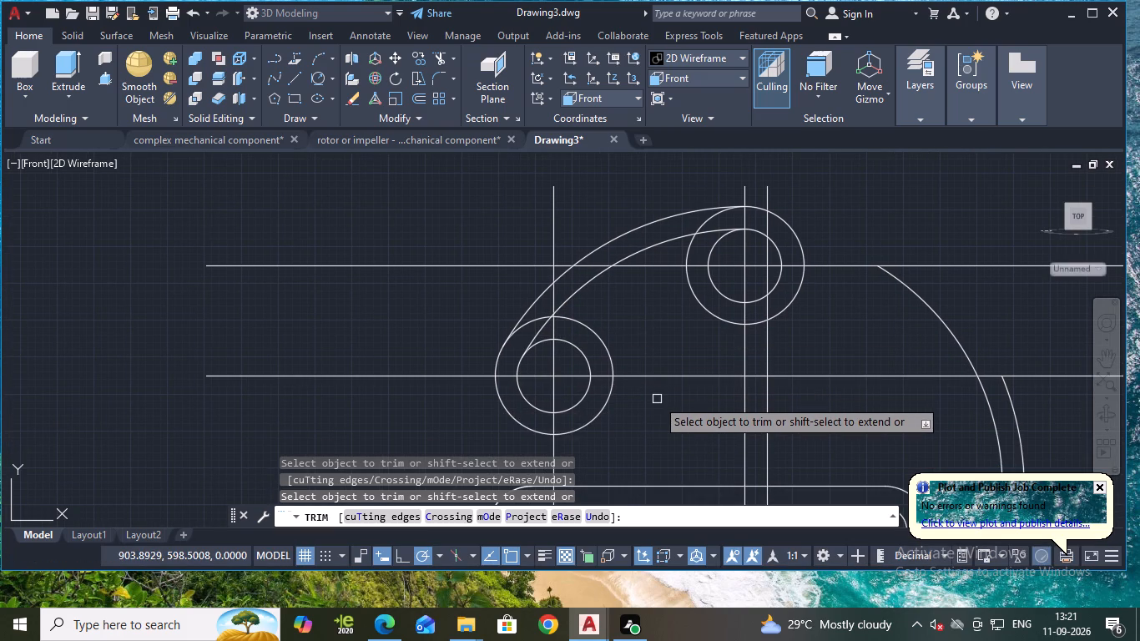
key("Escape")
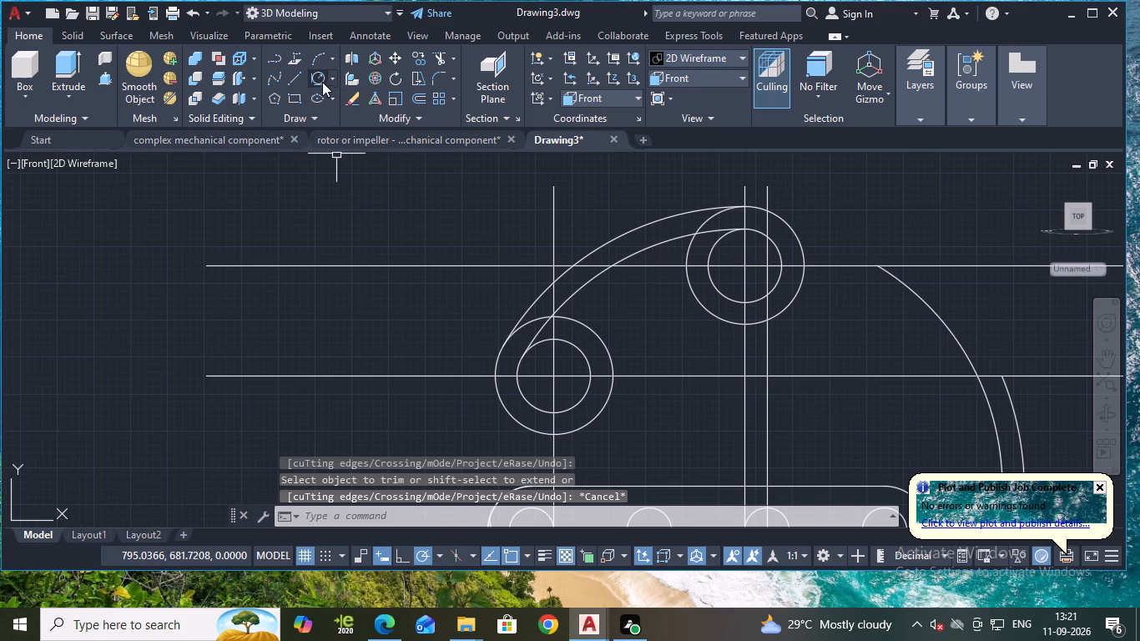
left_click(318, 78)
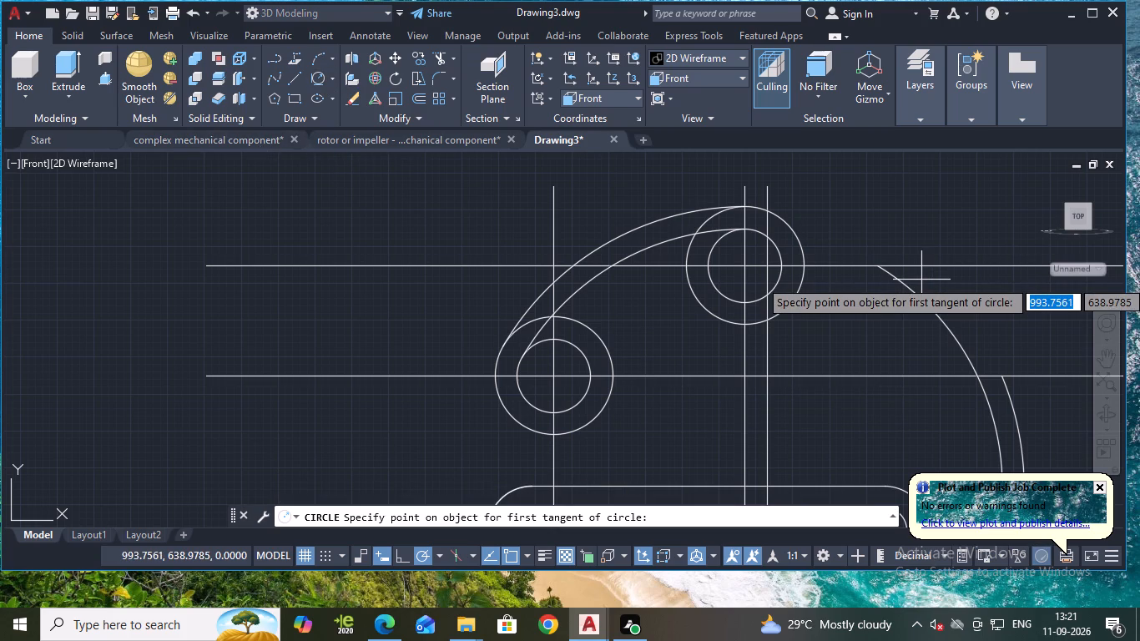
left_click(578, 405)
left_click(733, 305)
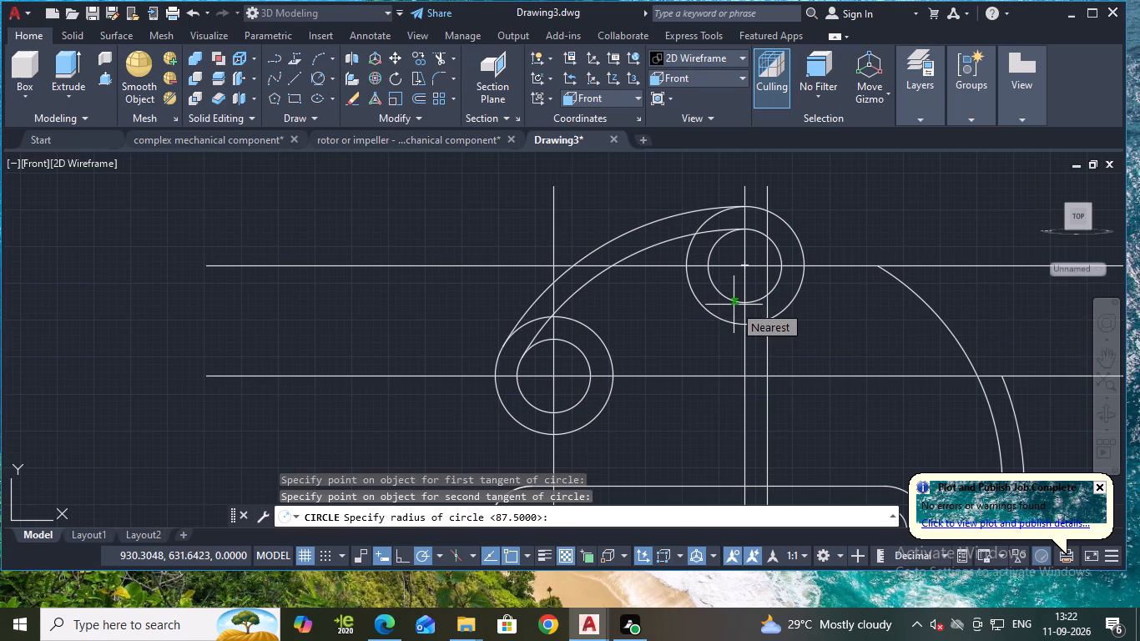
type("62.5")
key("Return")
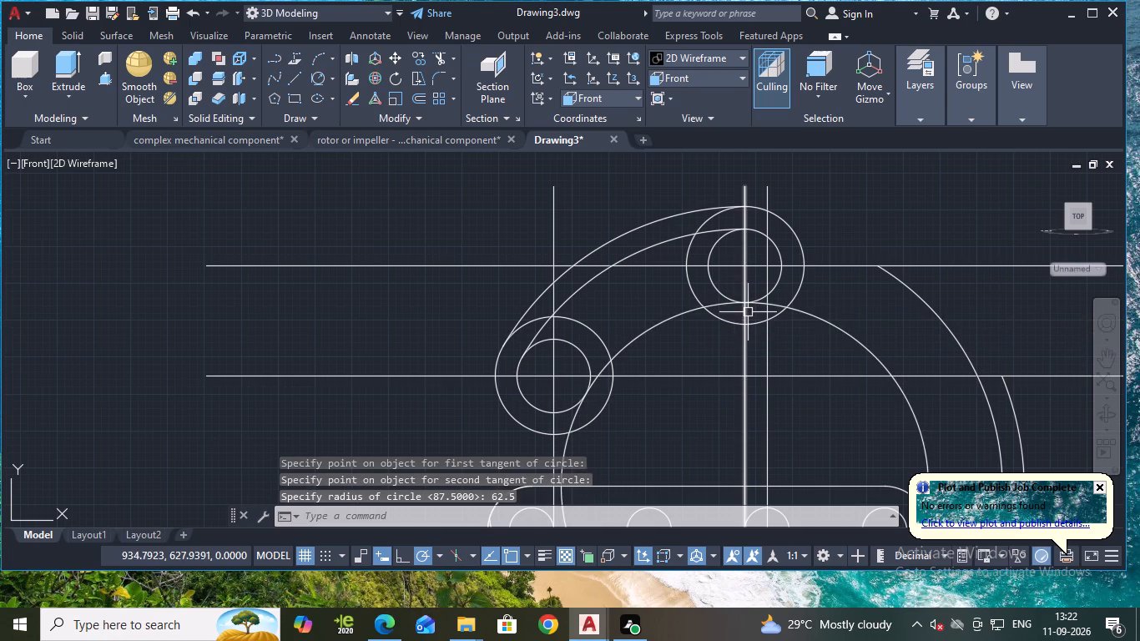
Draw a Tan, Tan, Radius circle of radius 55 touching the lower sides of both bosses' outer circles.
key("space")
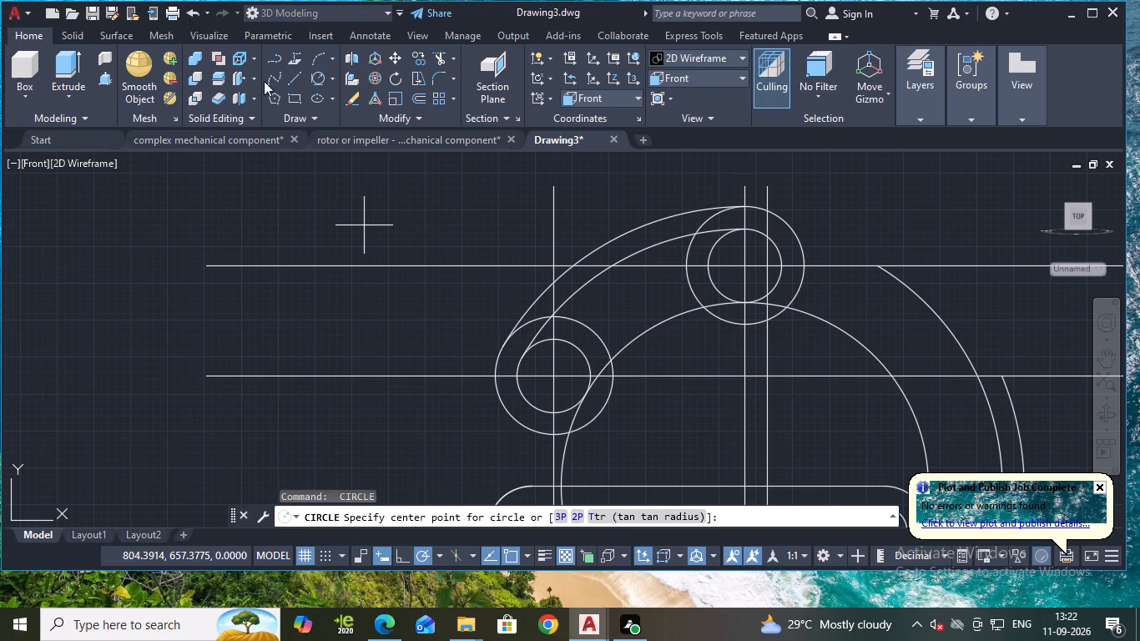
left_click(325, 78)
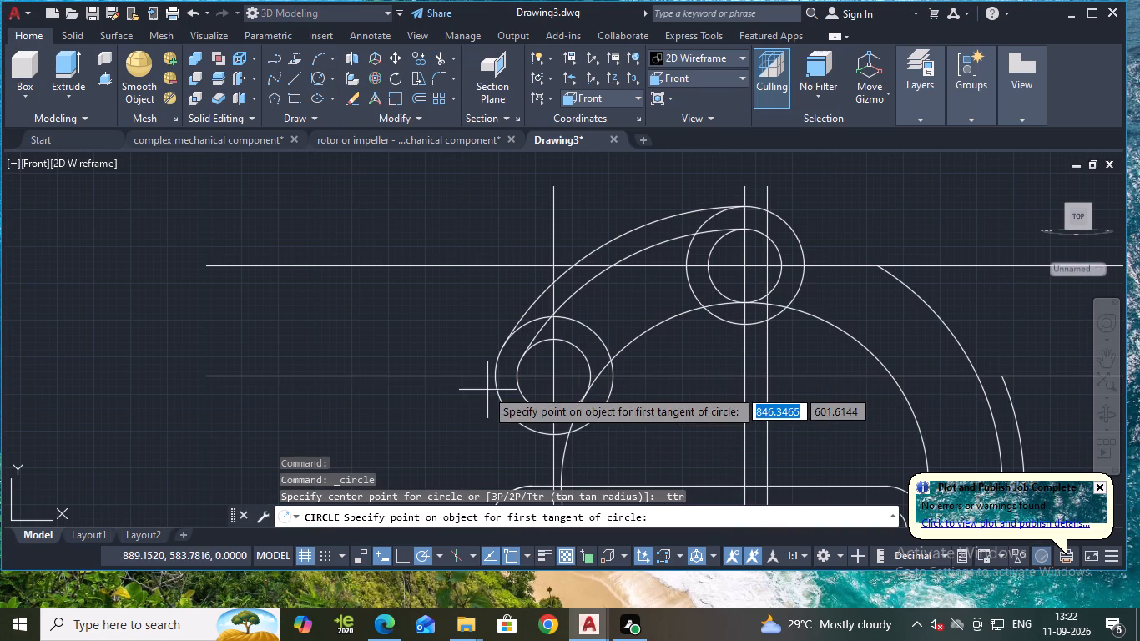
left_click(596, 412)
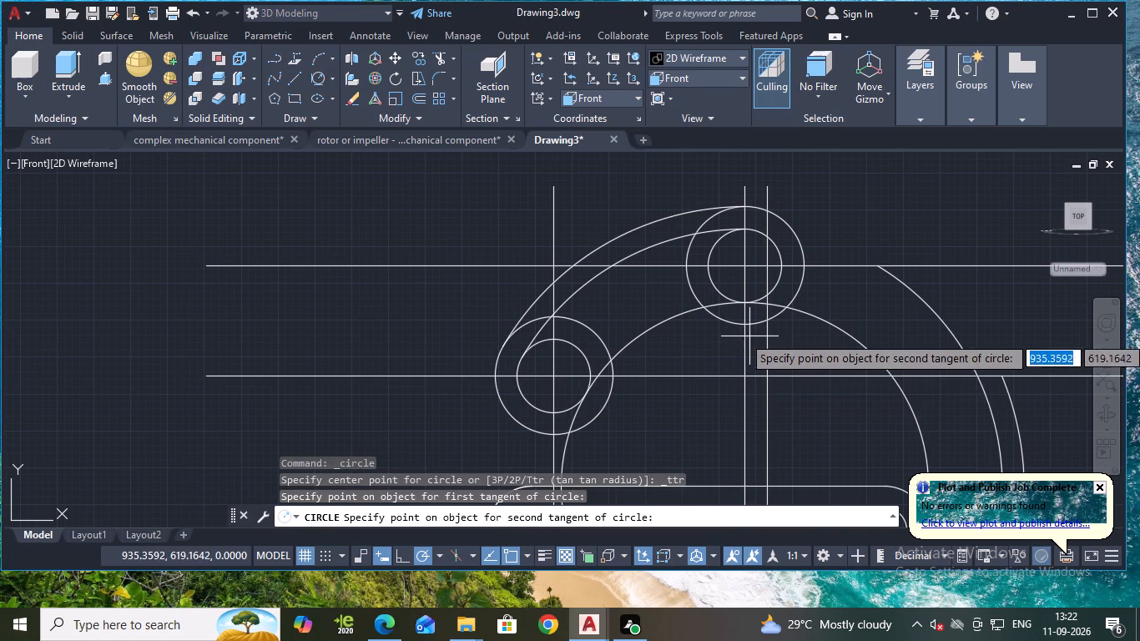
left_click(759, 326)
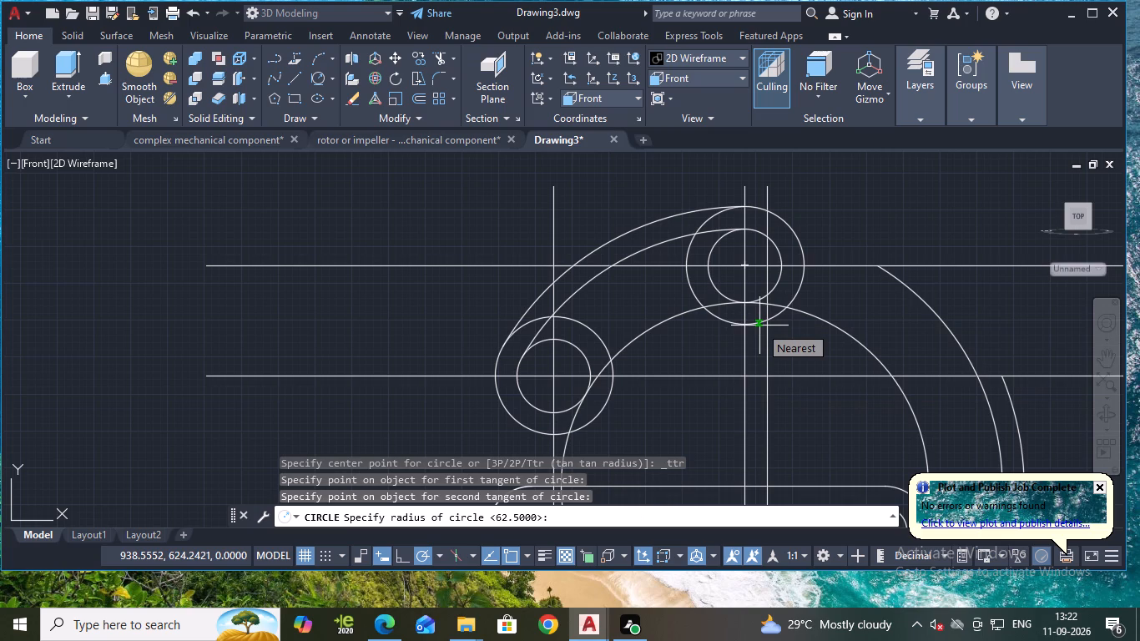
type("55")
key("Return")
key("Escape")
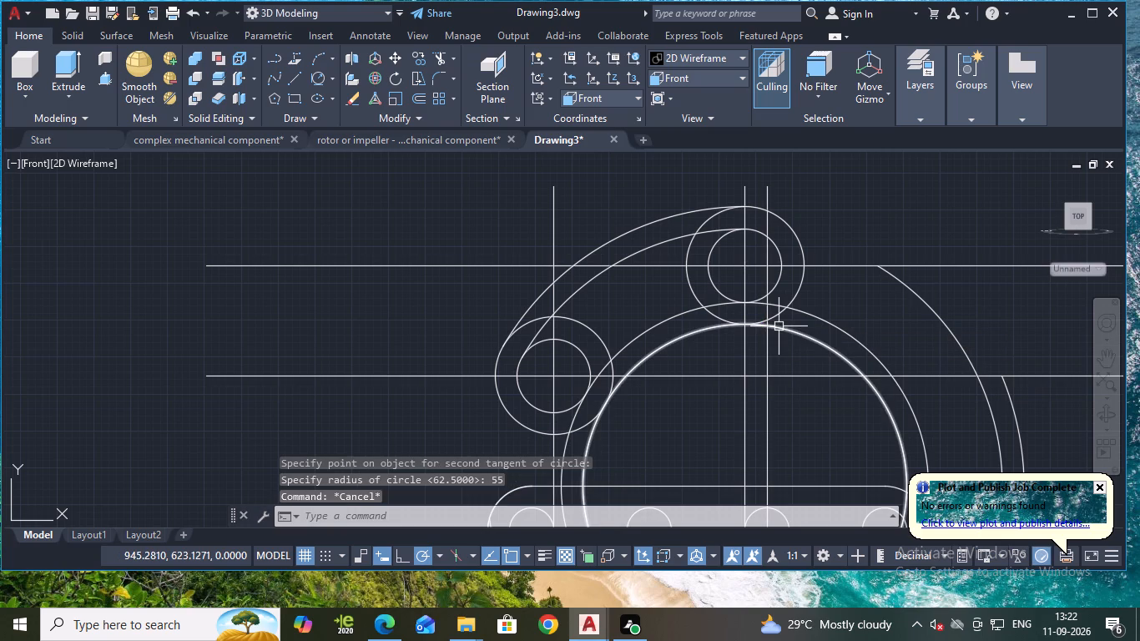
Trim the radius-62.5 and radius-55 circles just beyond the upper boss and below their tangent points on the lower boss.
key("t")
key("r")
key("Return")
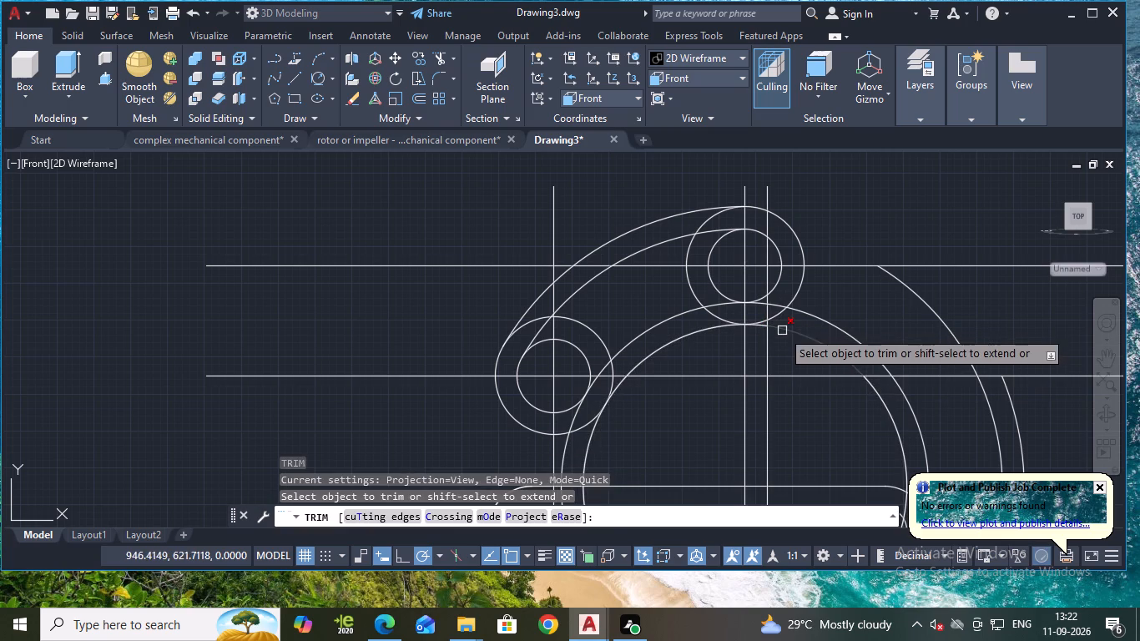
left_click(782, 331)
left_click(798, 314)
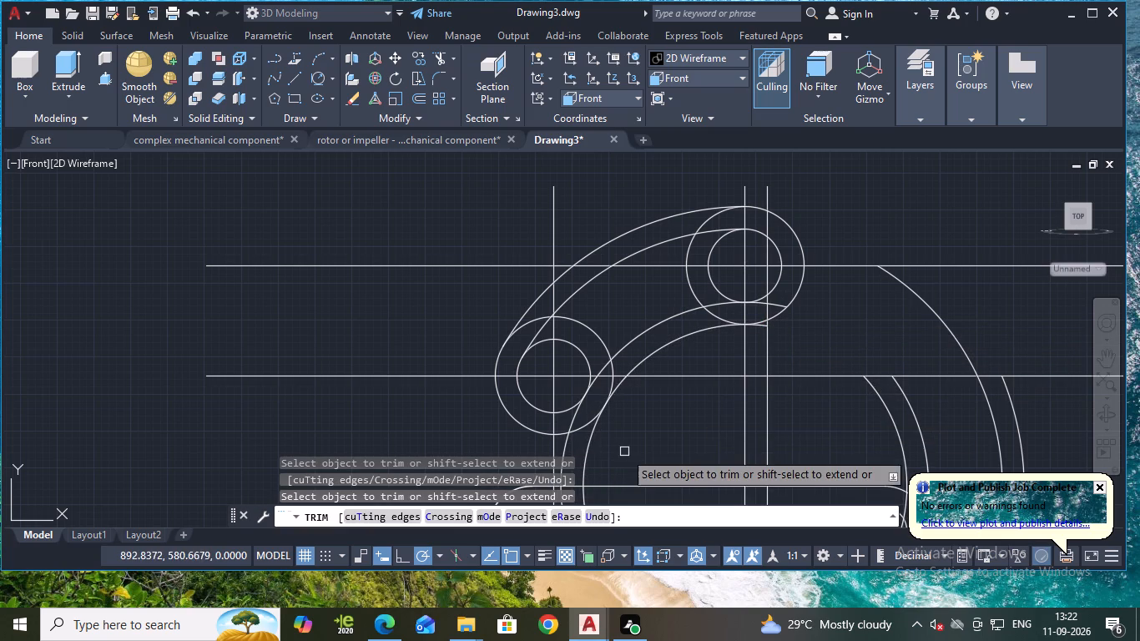
left_click(590, 457)
left_click(559, 452)
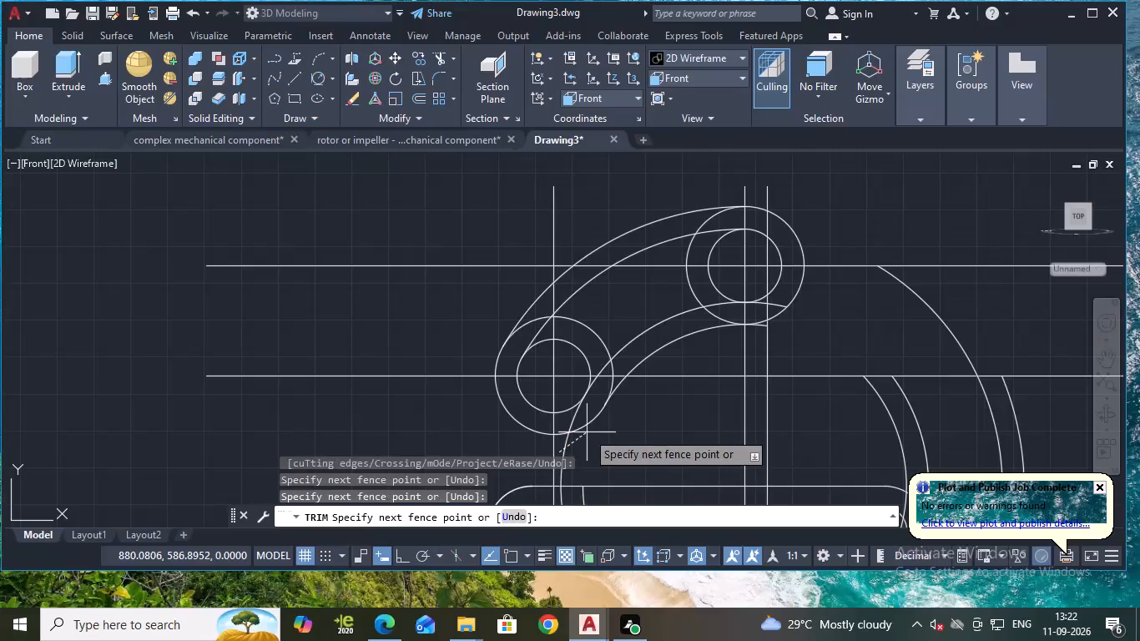
left_click(584, 442)
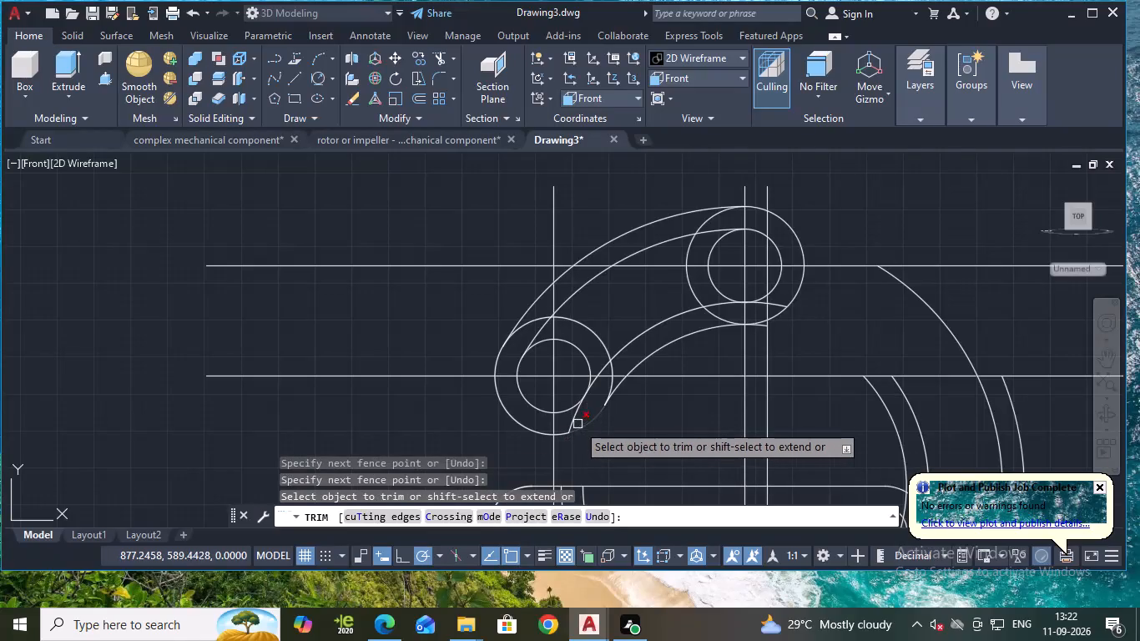
left_click(573, 420)
Trim the lower boss's inner circle between the radius-87.5 and radius-62.5 arcs, leaving its outer-end arc.
scroll(573, 410, "up", 2)
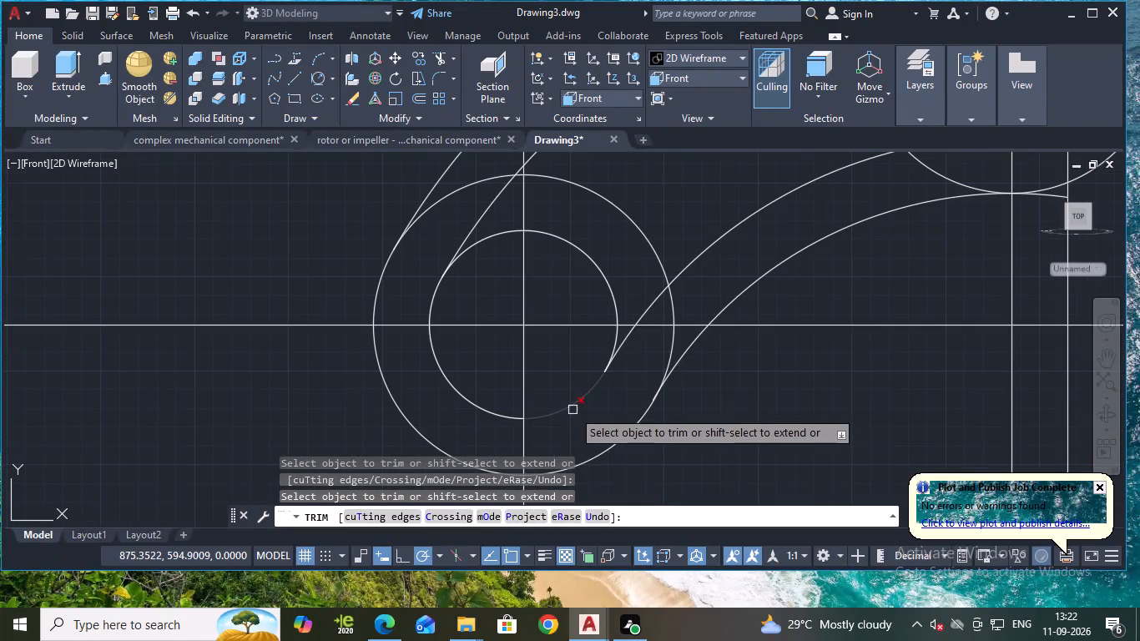
left_click(612, 302)
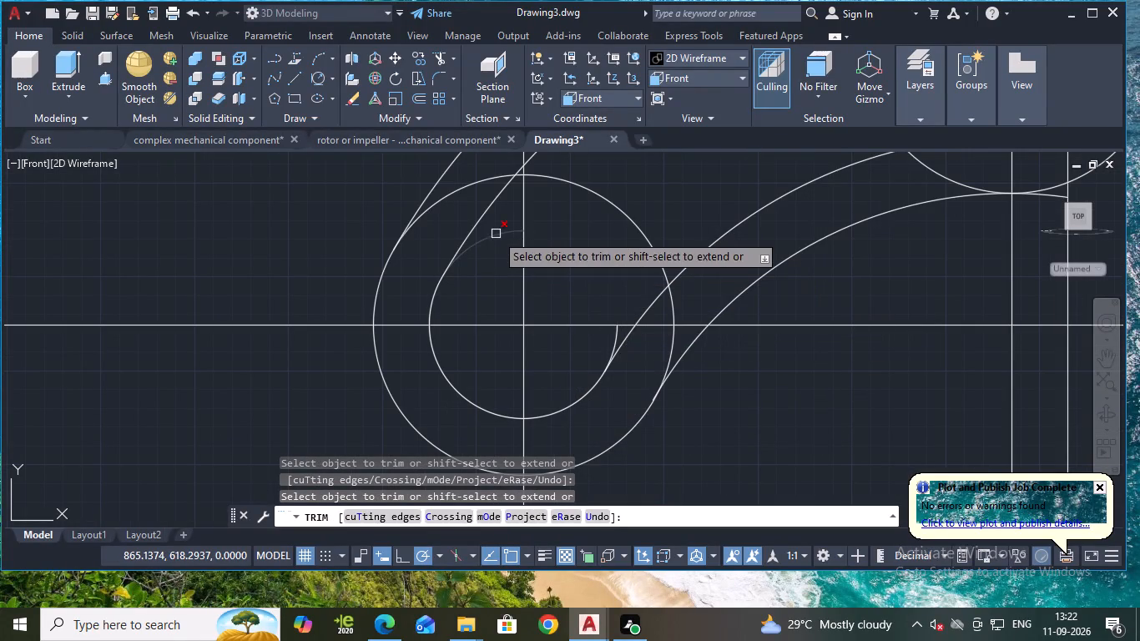
left_click(496, 234)
left_click(613, 339)
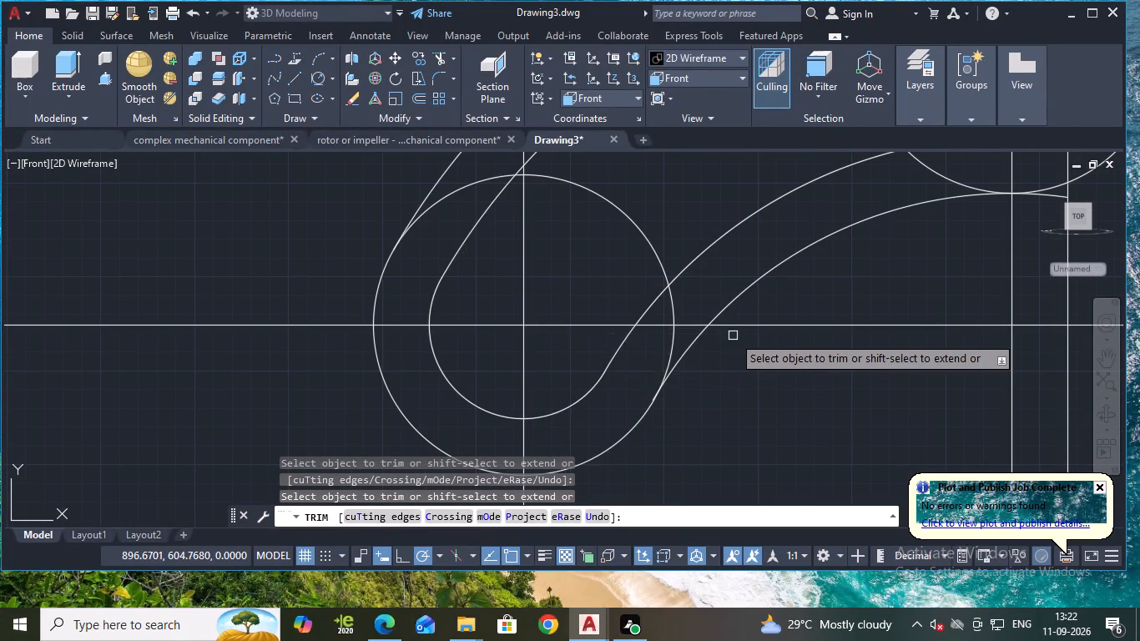
Trim the lower boss's outer circle between the radius-95 and radius-55 arcs, including the short leftover pieces.
scroll(733, 336, "down", 2)
middle_click_drag(811, 366, 715, 486)
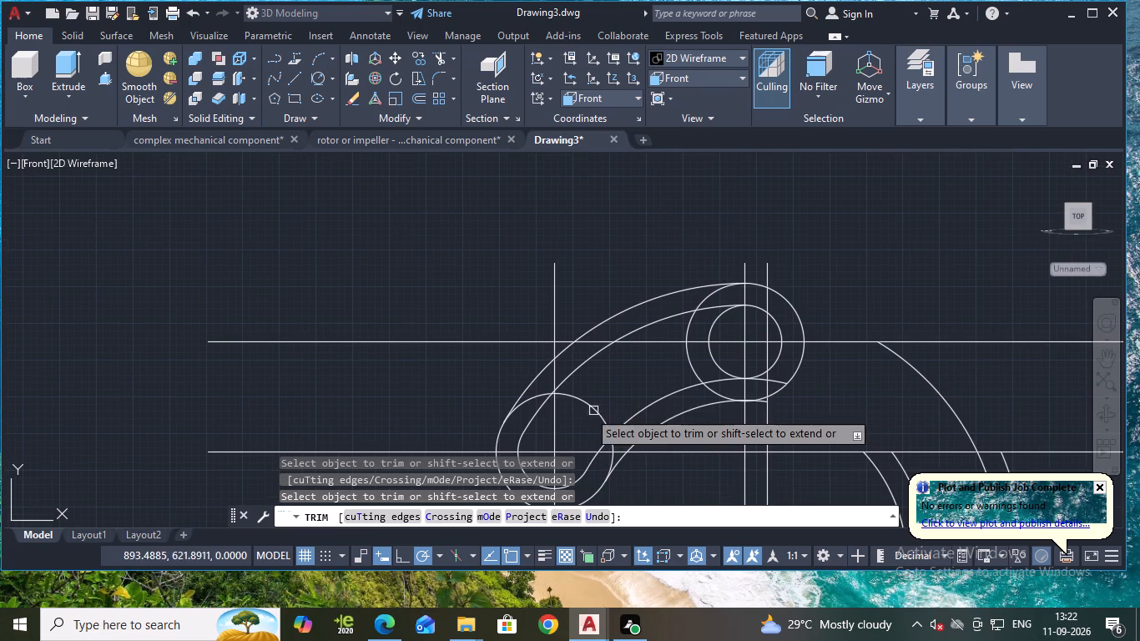
left_click(585, 404)
scroll(585, 404, "up", 1)
middle_click_drag(585, 400, 636, 335)
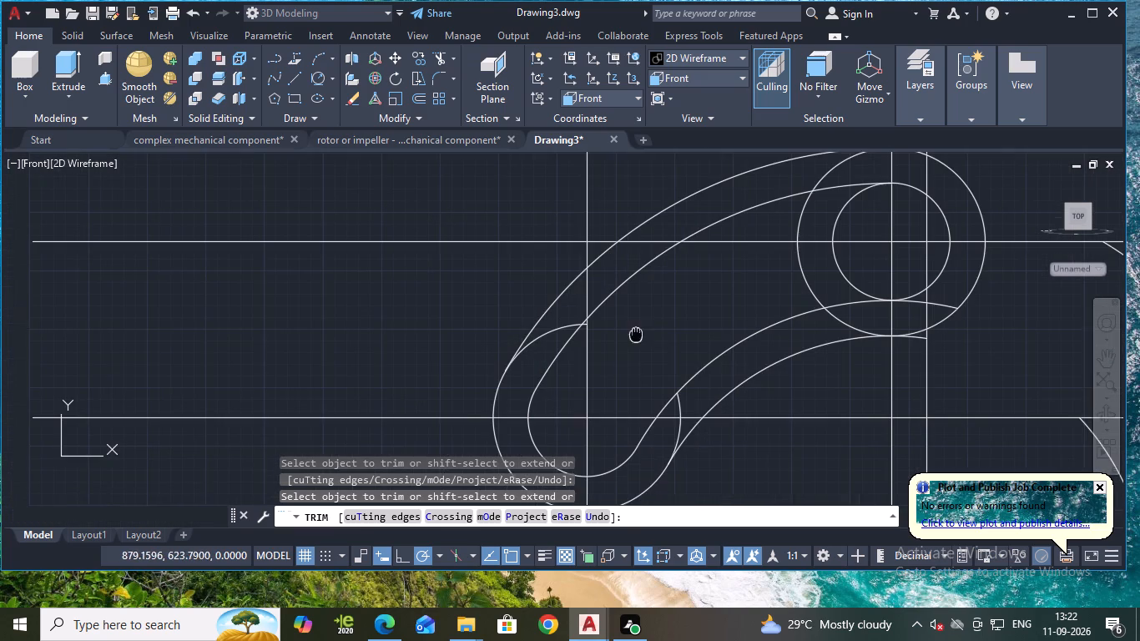
left_click(544, 340)
scroll(545, 338, "up", 3)
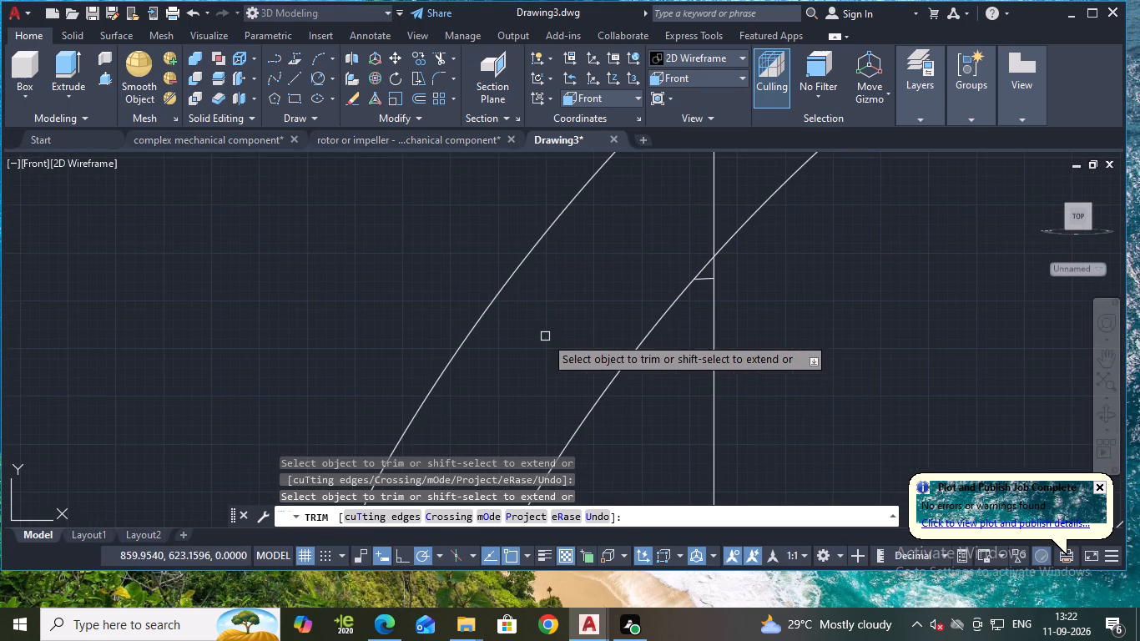
left_click(704, 281)
scroll(694, 327, "down", 4)
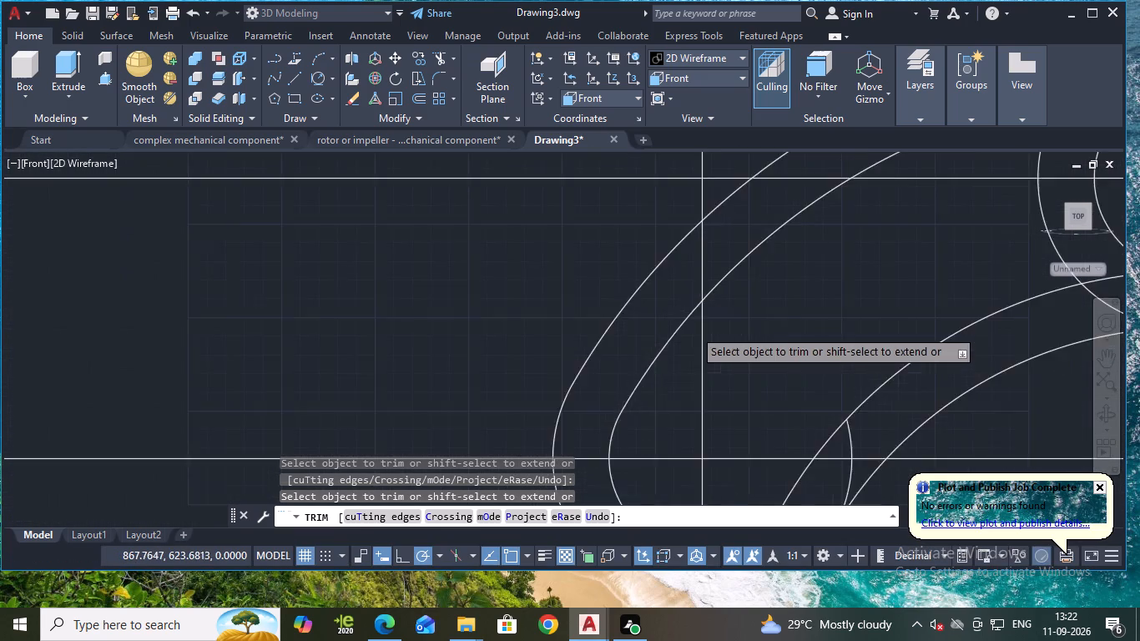
left_click(789, 400)
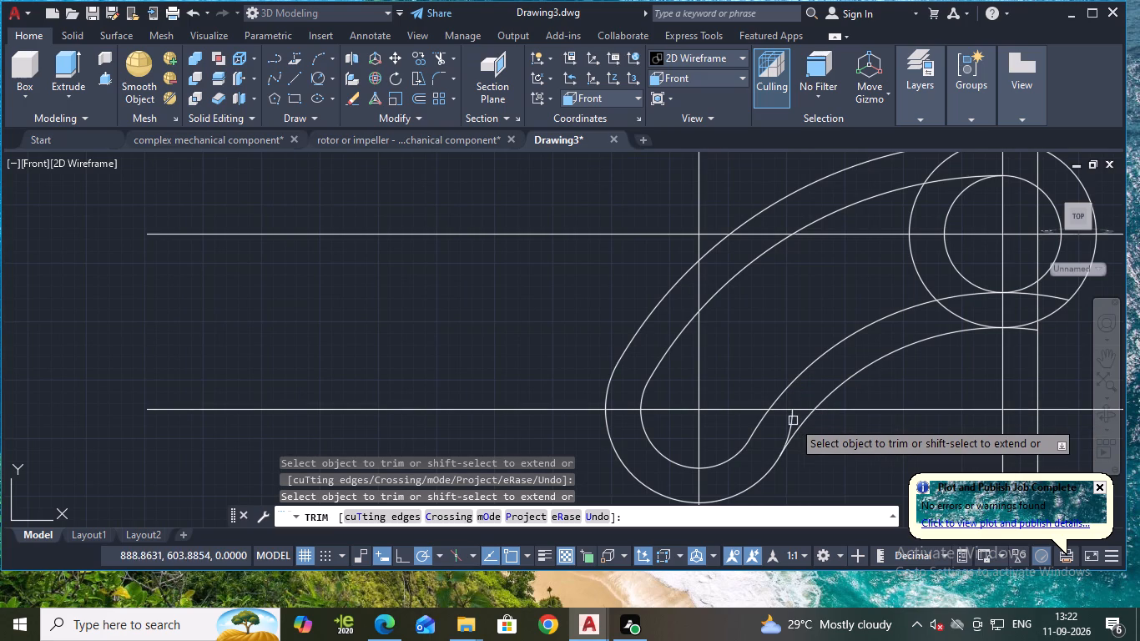
left_click(789, 426)
Trim the upper boss's outer circle between the radius-95 and radius-55 arcs, plus the radius-62.5 arc inside that boss.
middle_click_drag(833, 258, 805, 285)
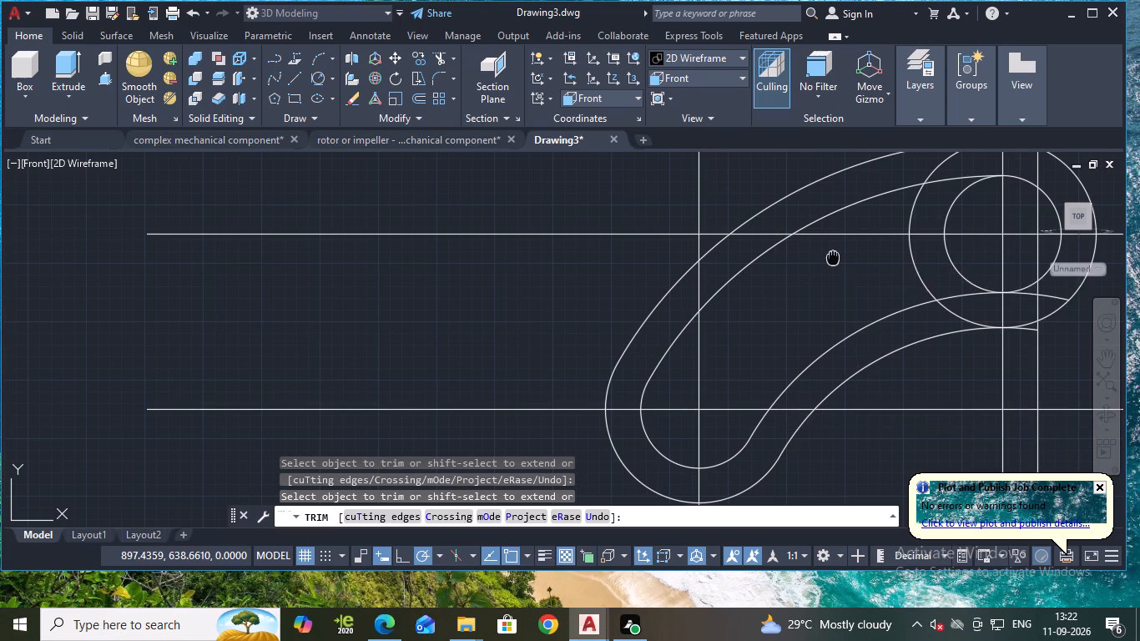
middle_click_drag(805, 285, 722, 363)
left_click(808, 308)
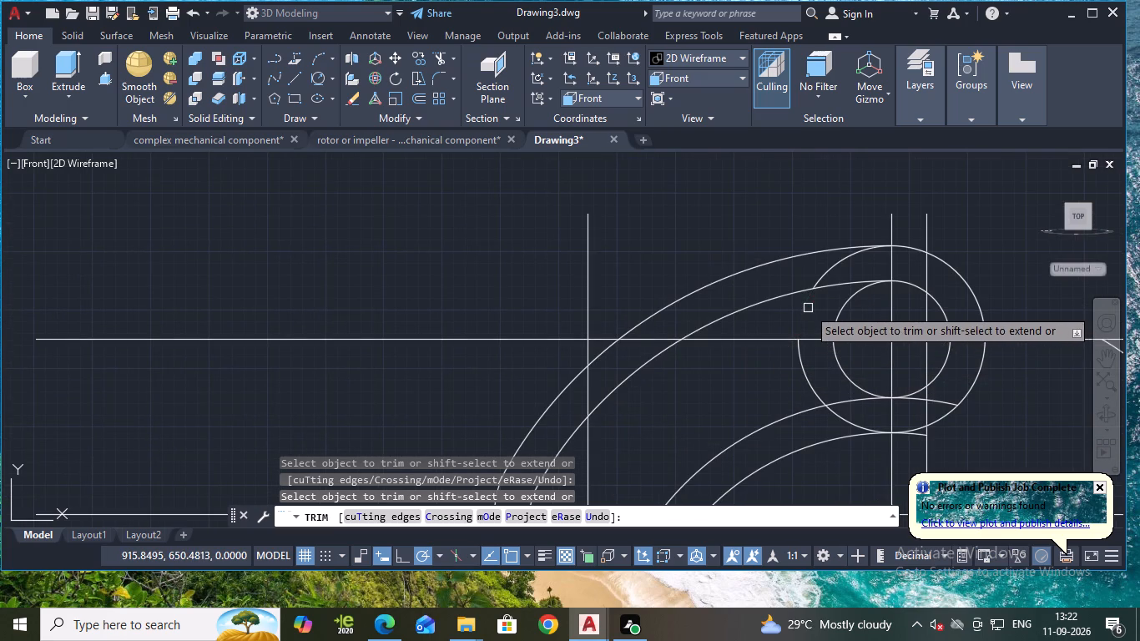
left_click(822, 275)
left_click(808, 366)
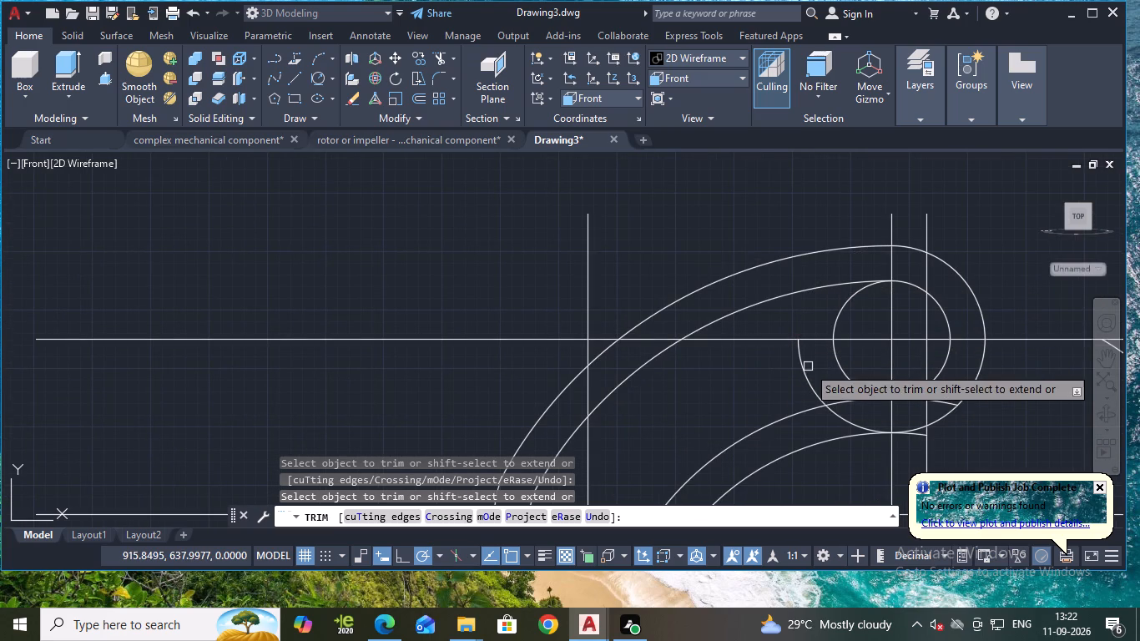
double_click(807, 369)
left_click(836, 406)
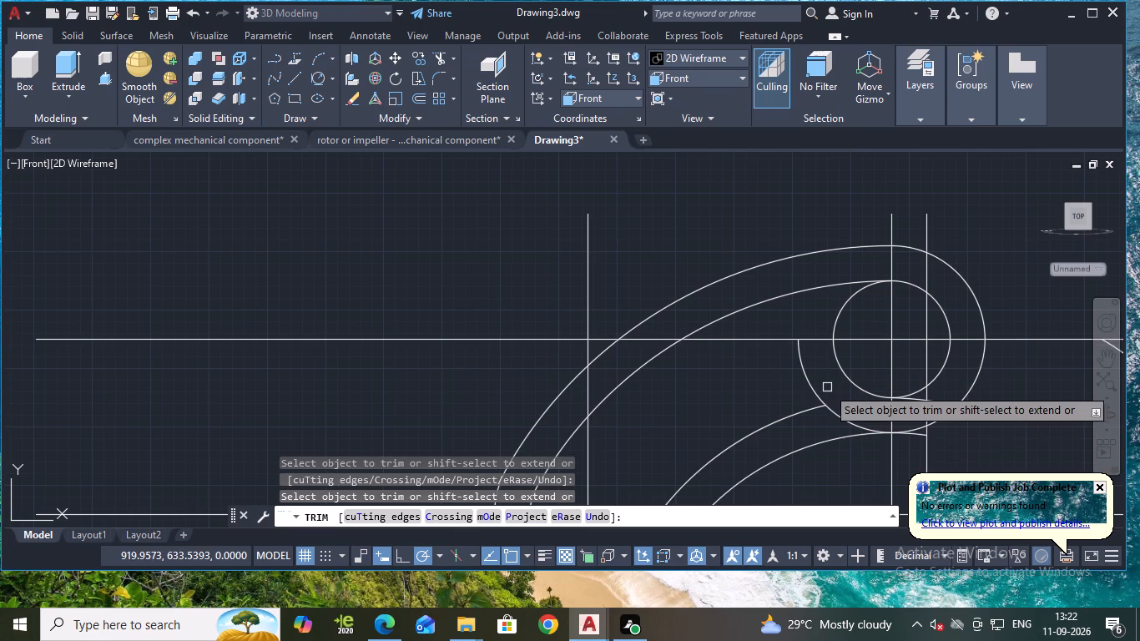
left_click(816, 389)
left_click(833, 416)
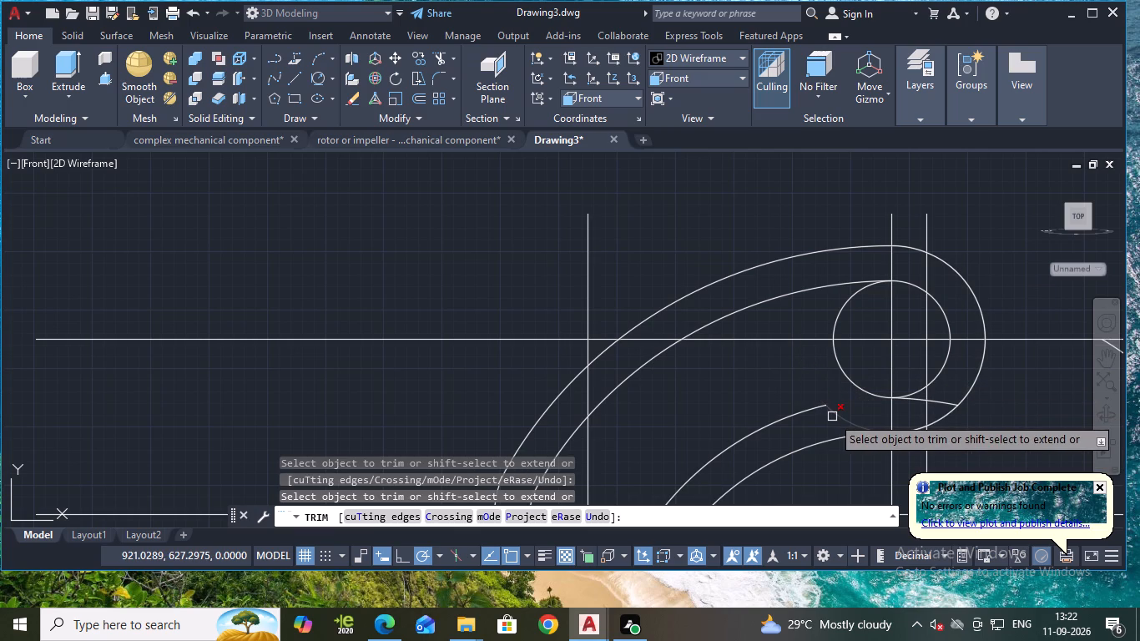
left_click(944, 400)
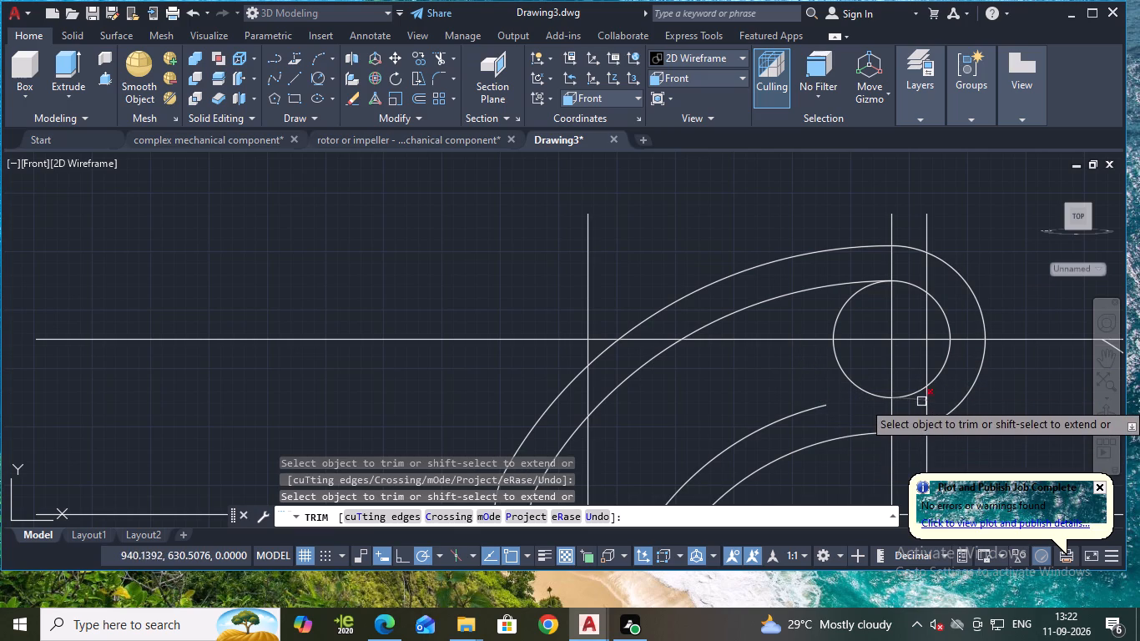
left_click(918, 401)
key("Escape")
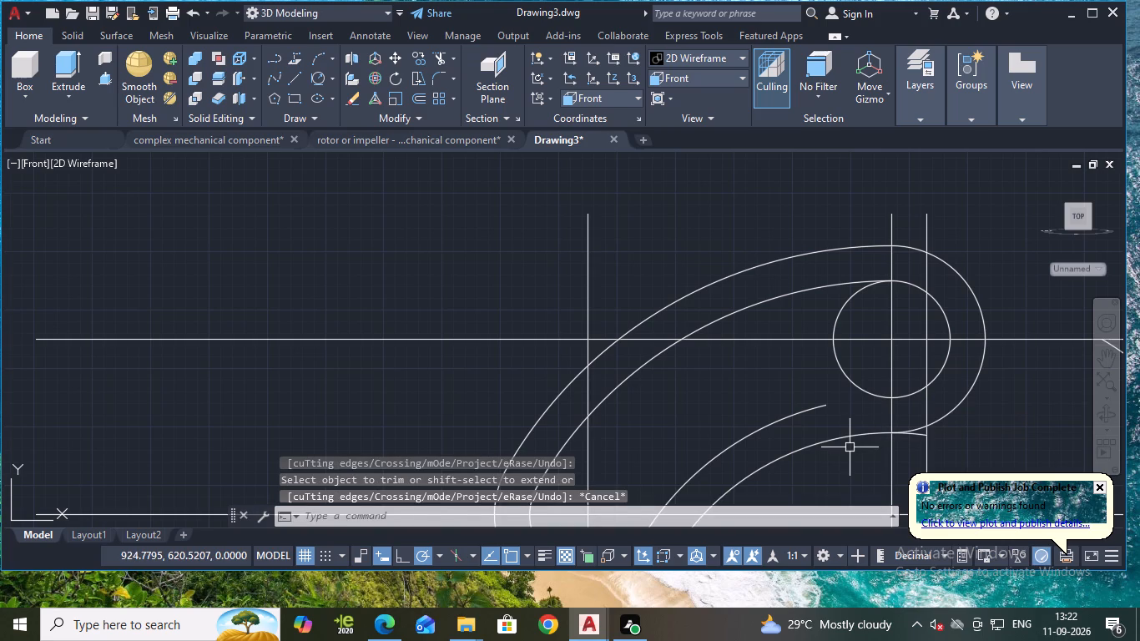
Extend the radius-62.5 arc to its tangent point on the upper boss's inner circle.
type("ex")
key("Return")
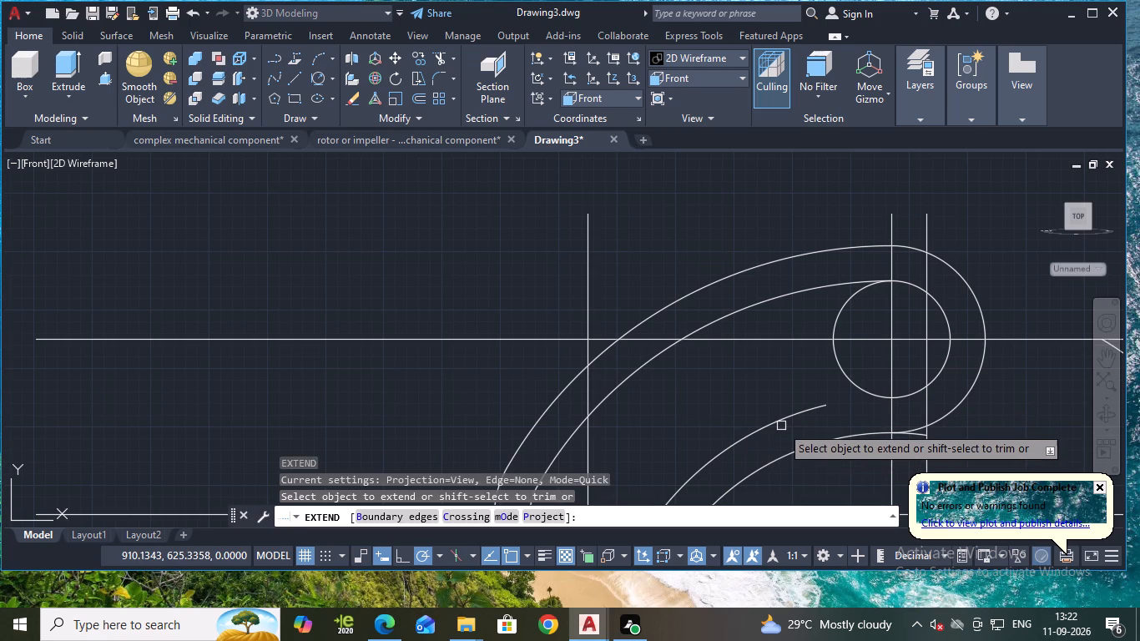
left_click(783, 426)
left_click(784, 426)
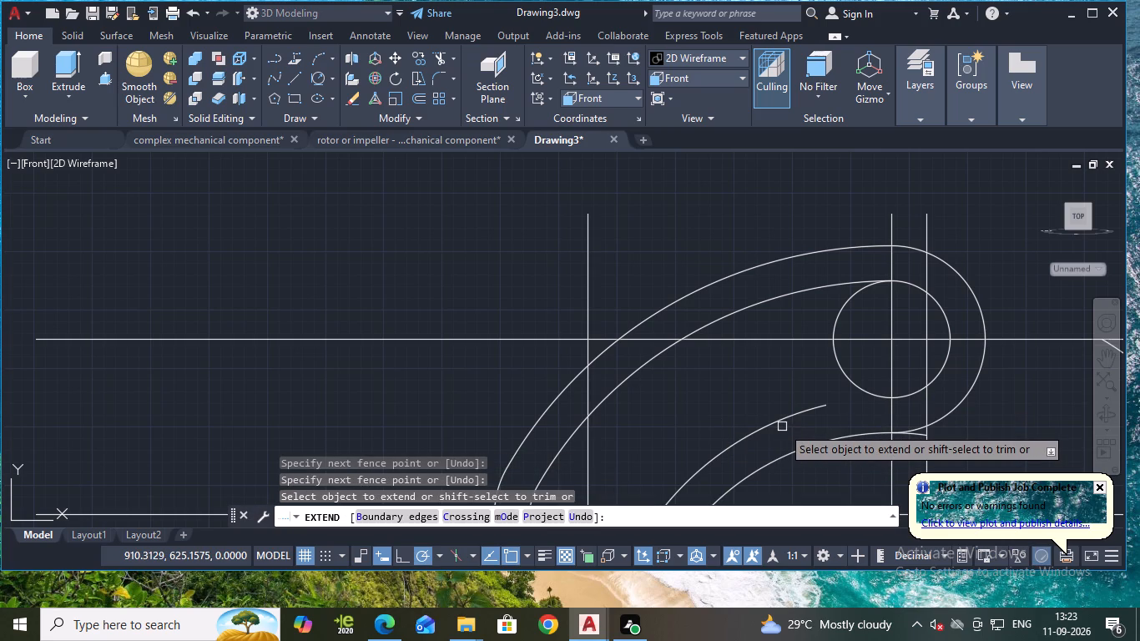
left_click(778, 423)
key("Escape")
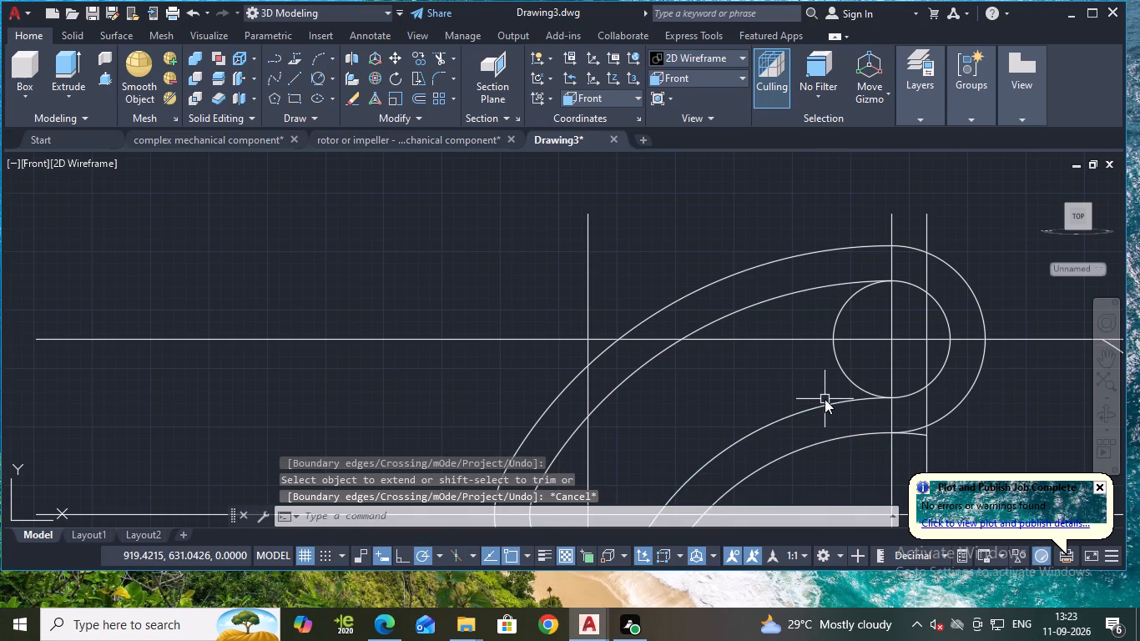
Trim the upper boss's inner circle between the radius-87.5 and radius-62.5 arcs.
type("tr")
key("Return")
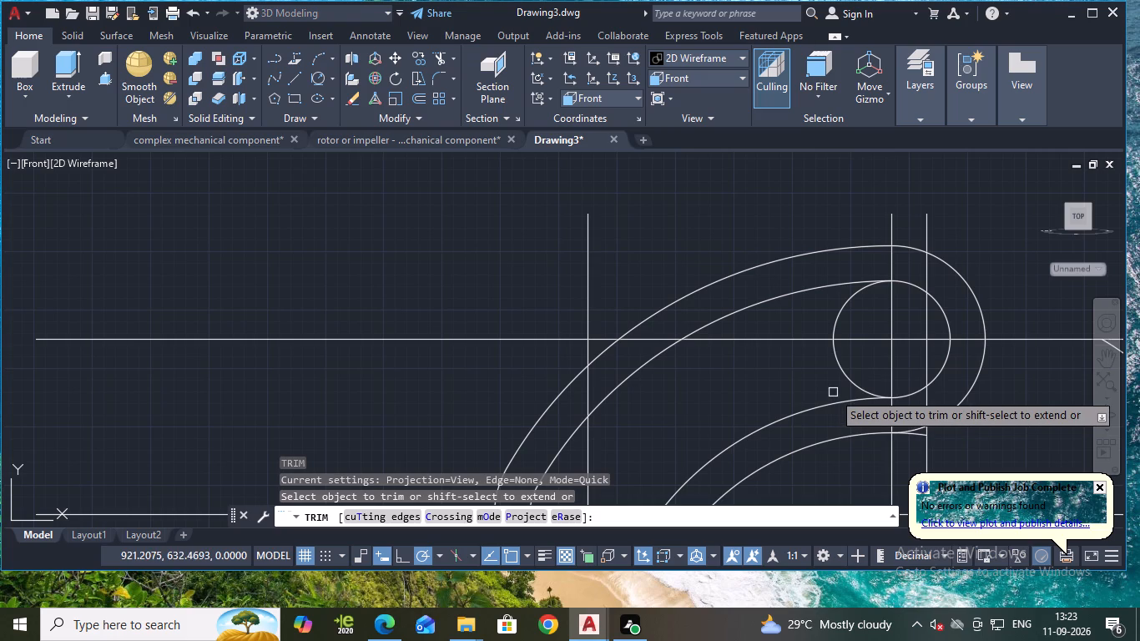
left_click(847, 384)
left_click(841, 310)
Trim the leftover end of the radius-55 arc beyond its tangent point on the upper boss's outer arc.
scroll(856, 377, "down", 1)
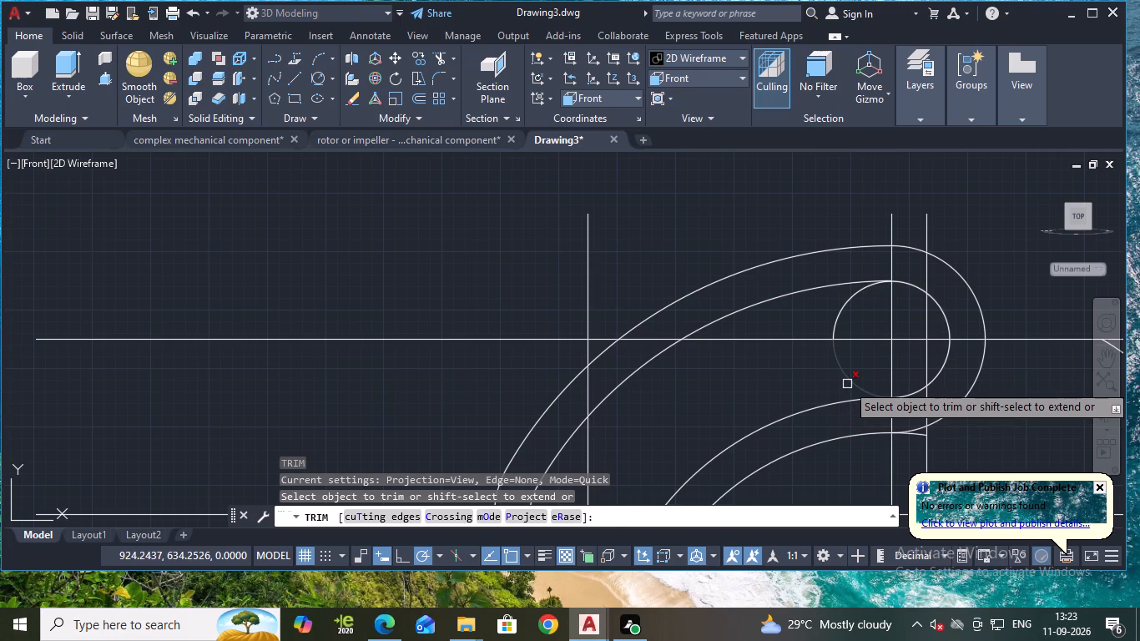
middle_click_drag(949, 417, 927, 382)
scroll(874, 410, "up", 2)
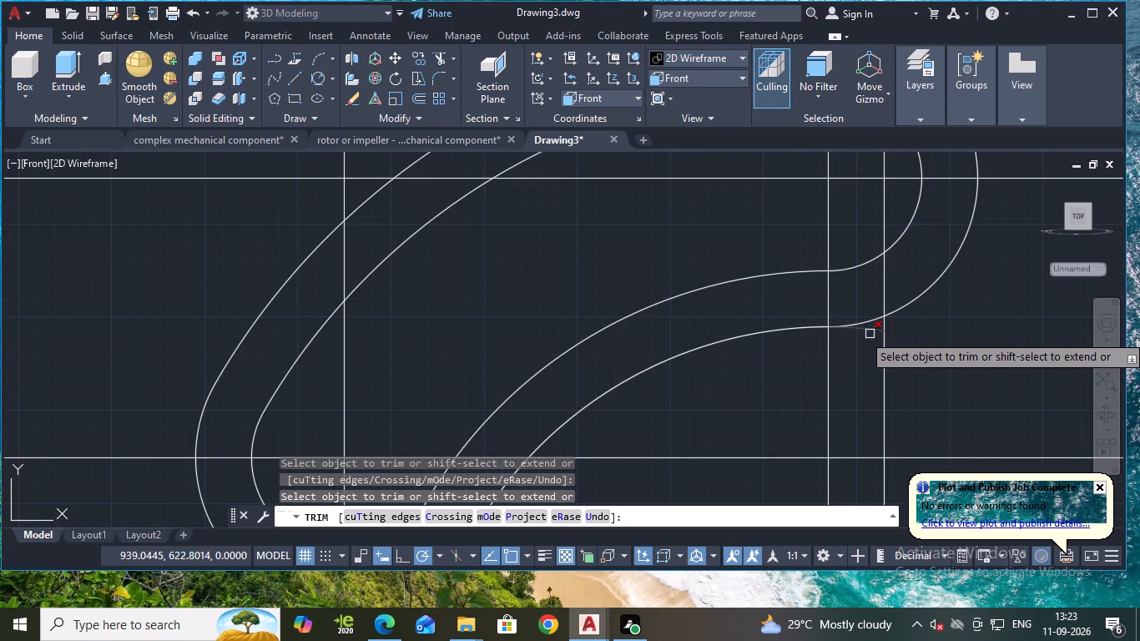
left_click(871, 334)
scroll(872, 334, "down", 2)
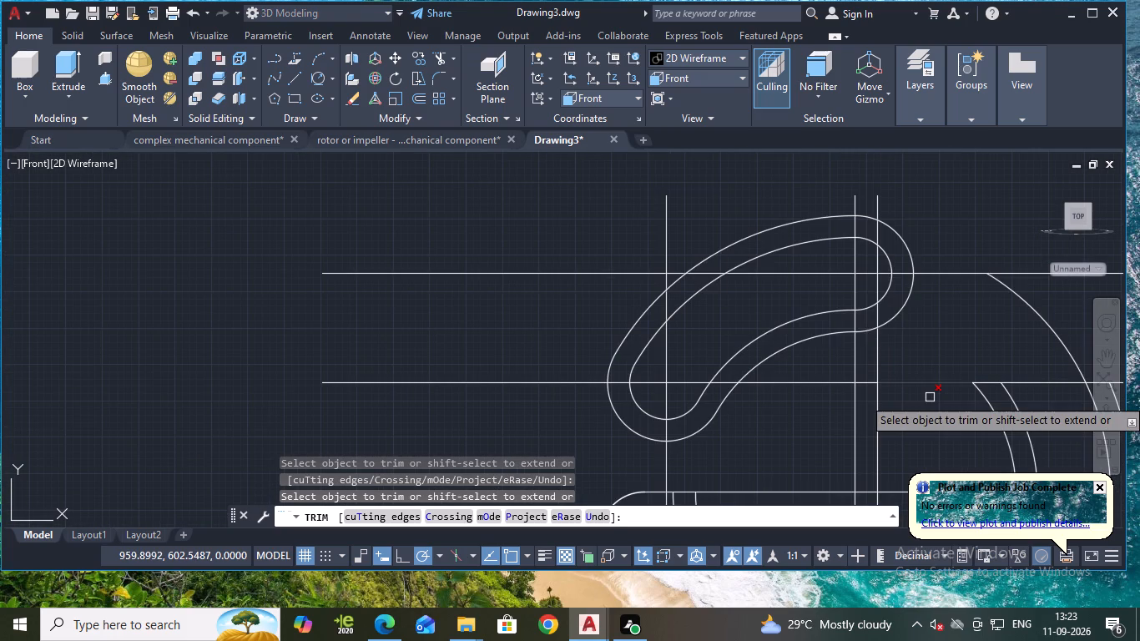
middle_click_drag(812, 444, 744, 367)
middle_click_drag(716, 361, 715, 360)
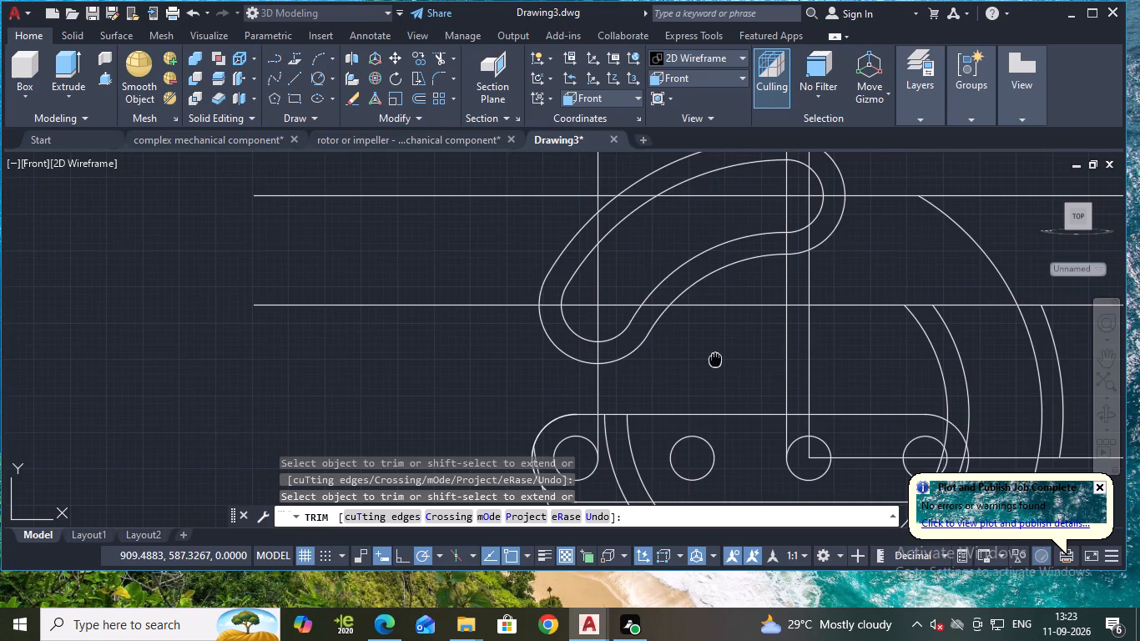
middle_click_drag(715, 360, 685, 302)
key("Escape")
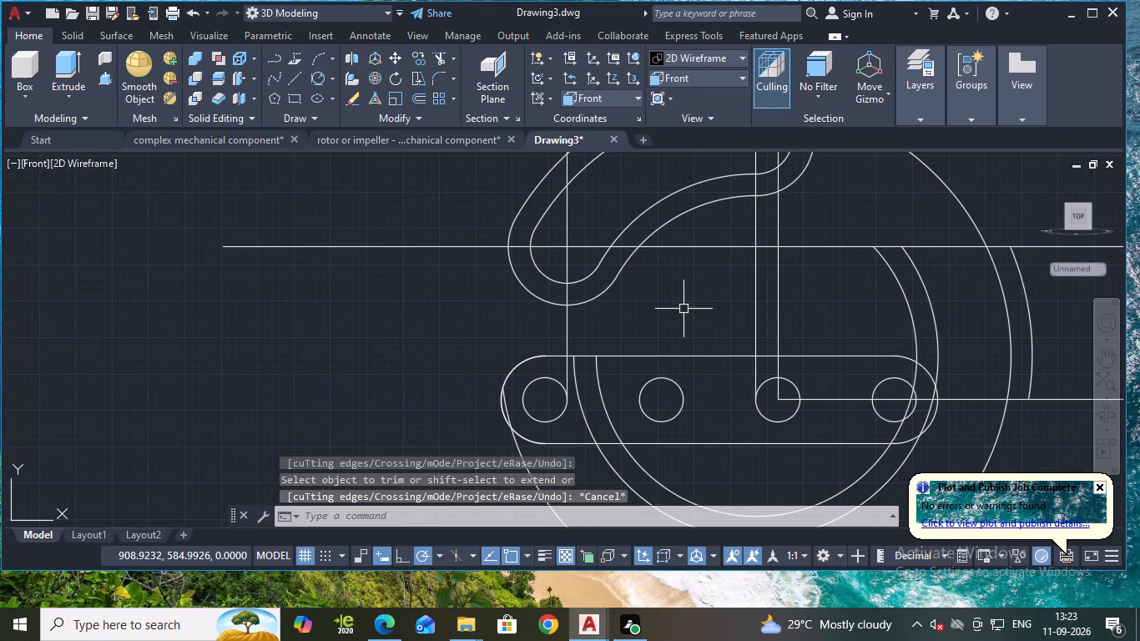
Erase the four leftover large construction arcs crossing and surrounding the four-hole link.
scroll(674, 427, "down", 1)
middle_click_drag(801, 473, 792, 361)
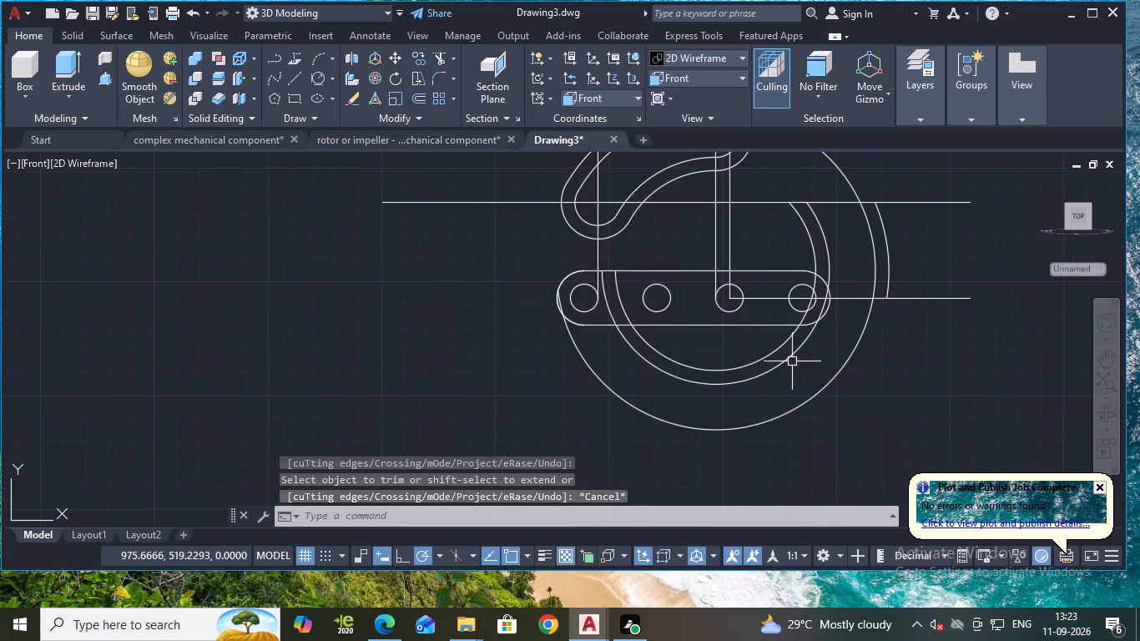
left_click_drag(888, 477, 869, 465)
left_click(714, 354)
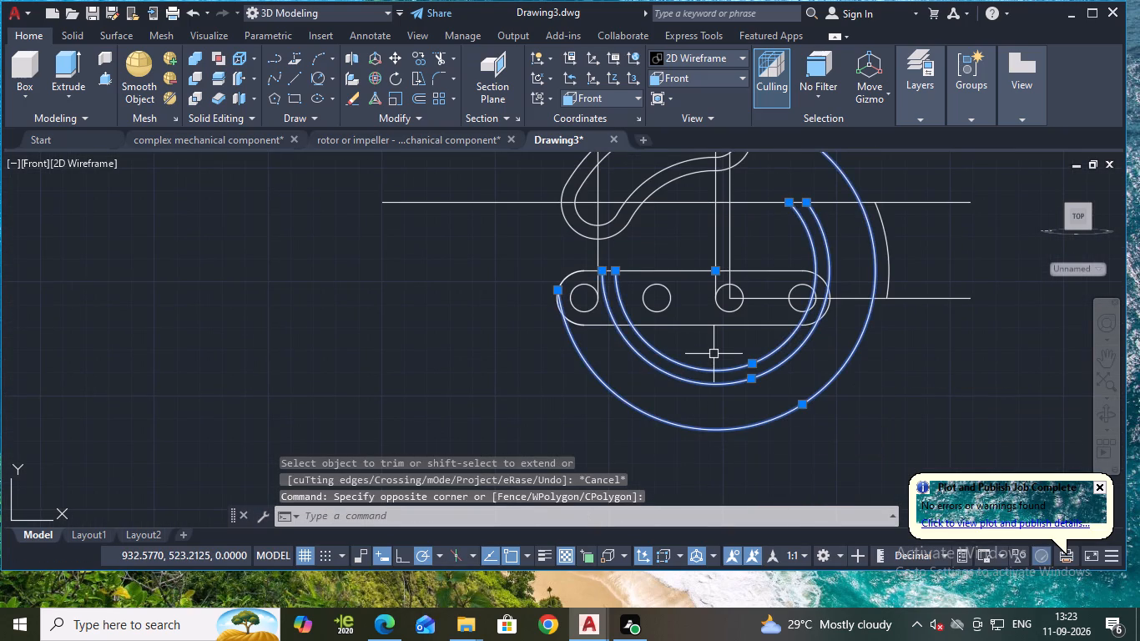
key("e")
key("Return")
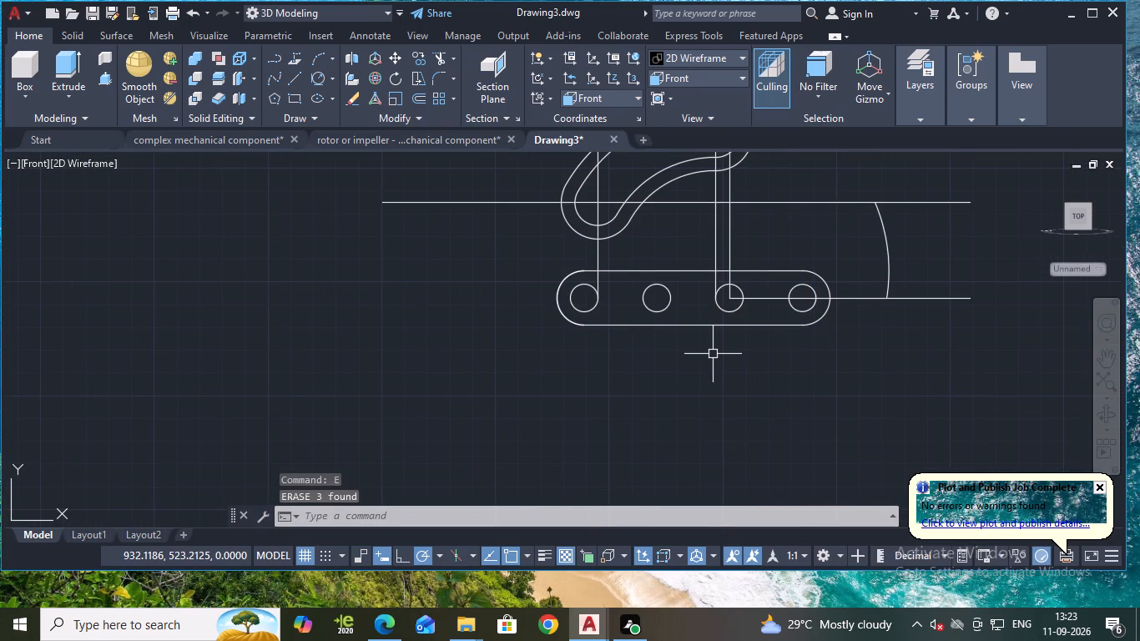
left_click(885, 265)
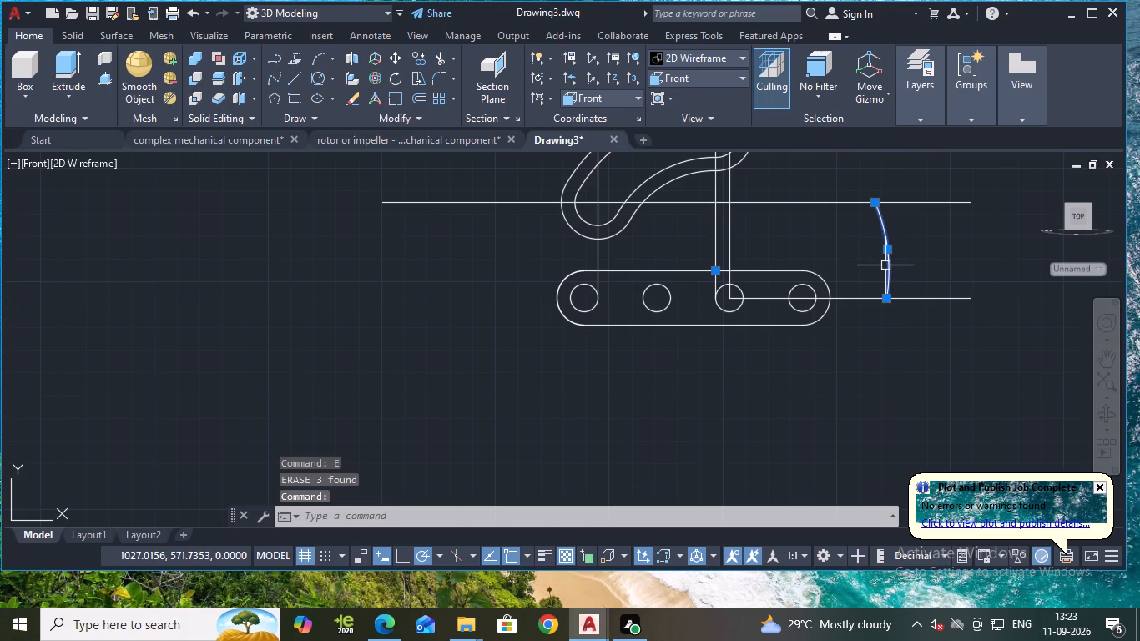
key("e")
key("Return")
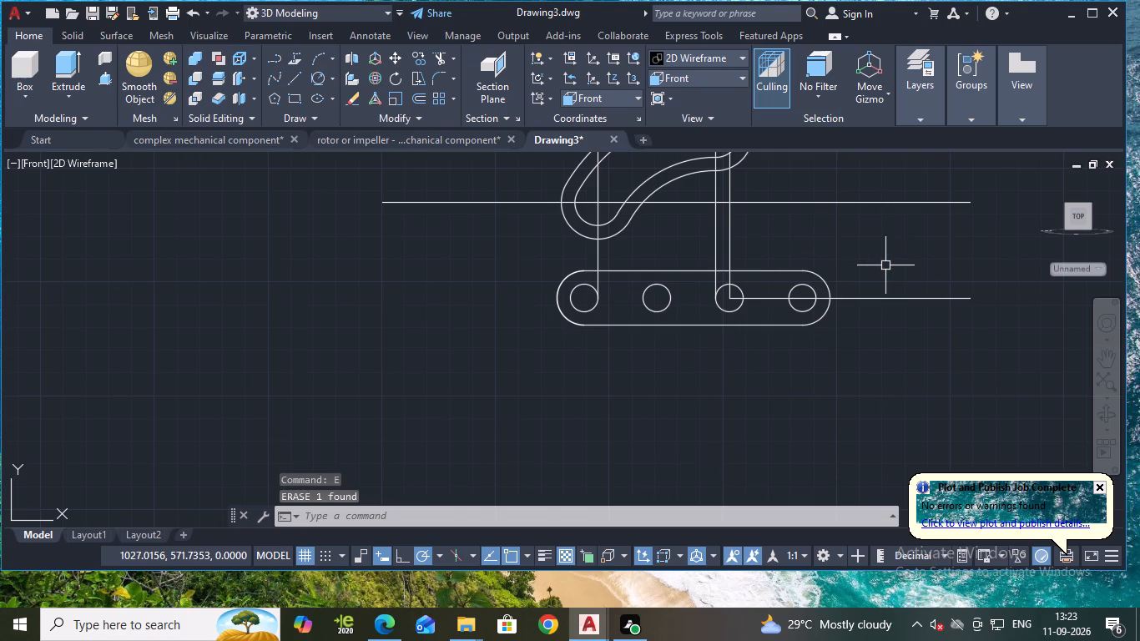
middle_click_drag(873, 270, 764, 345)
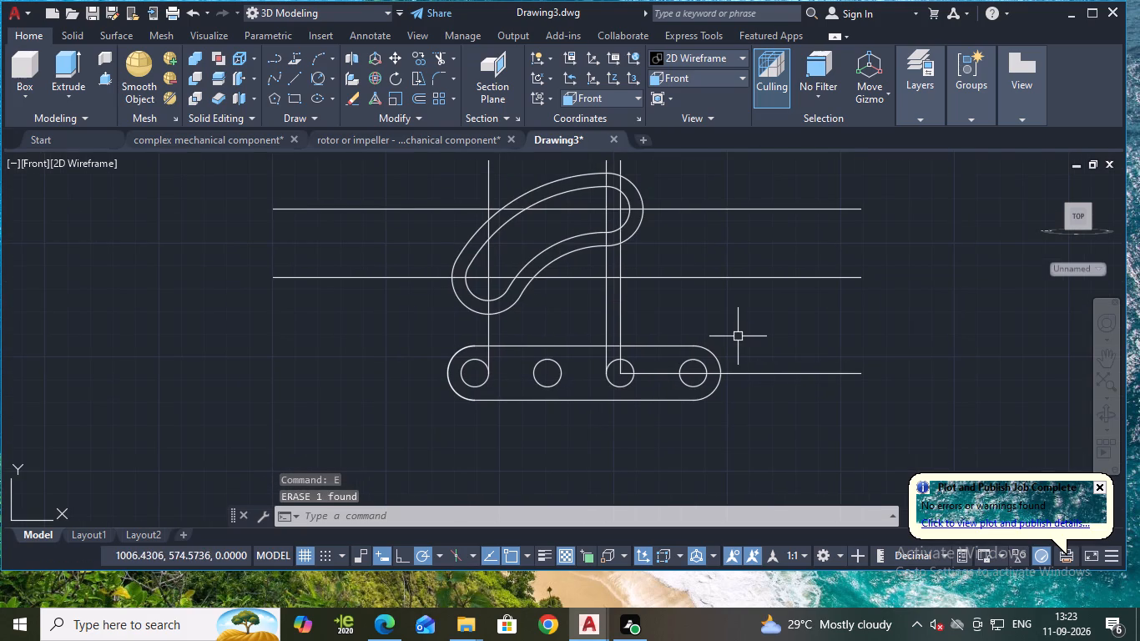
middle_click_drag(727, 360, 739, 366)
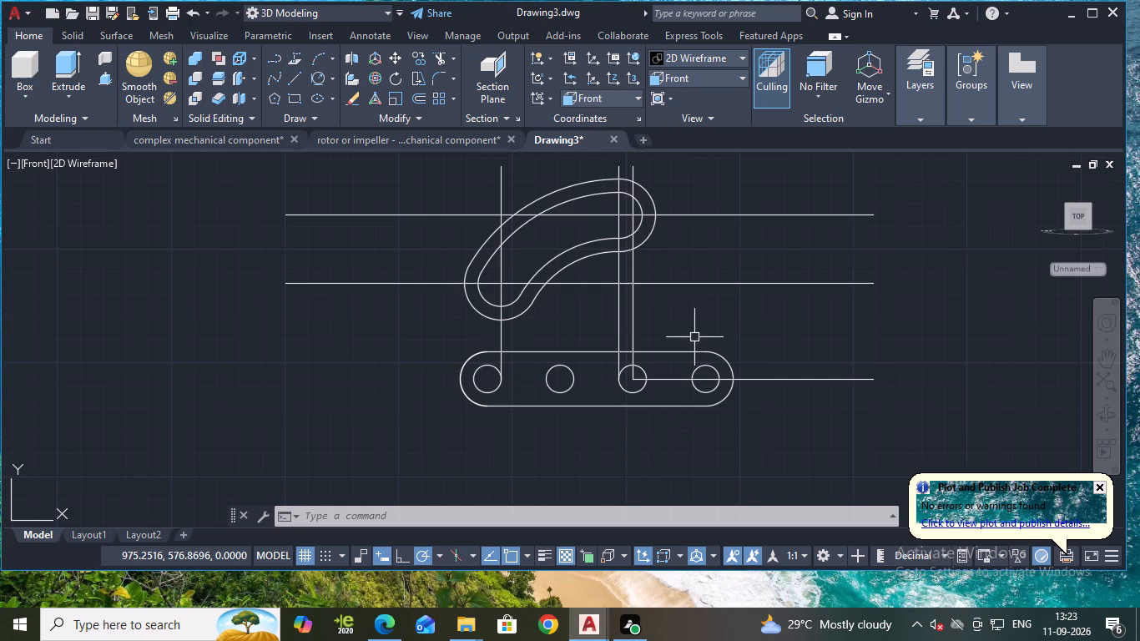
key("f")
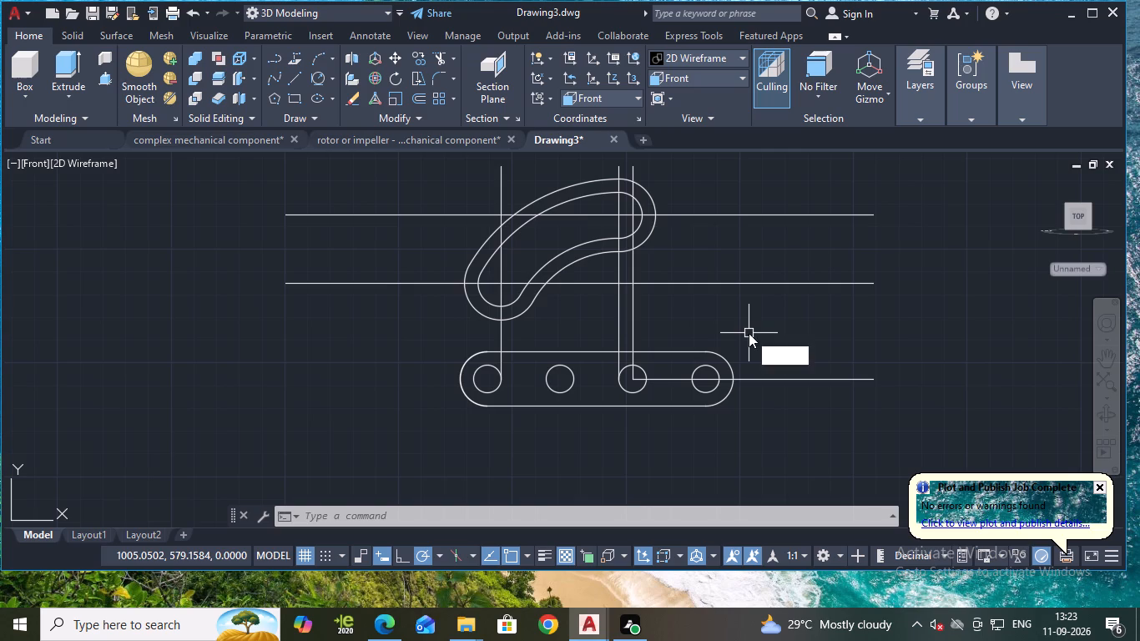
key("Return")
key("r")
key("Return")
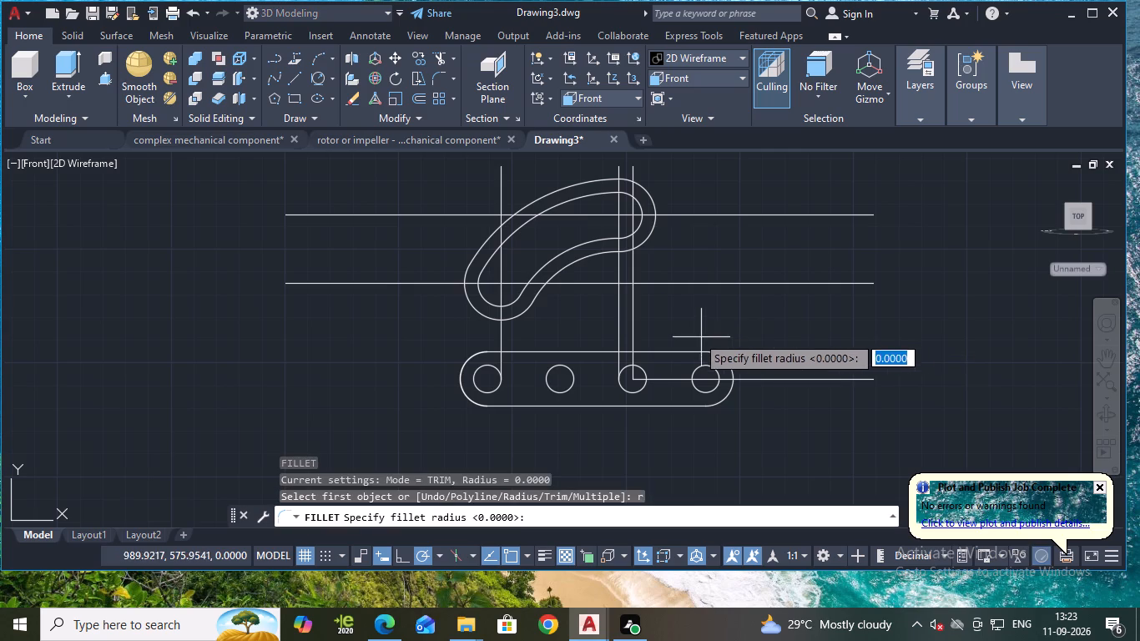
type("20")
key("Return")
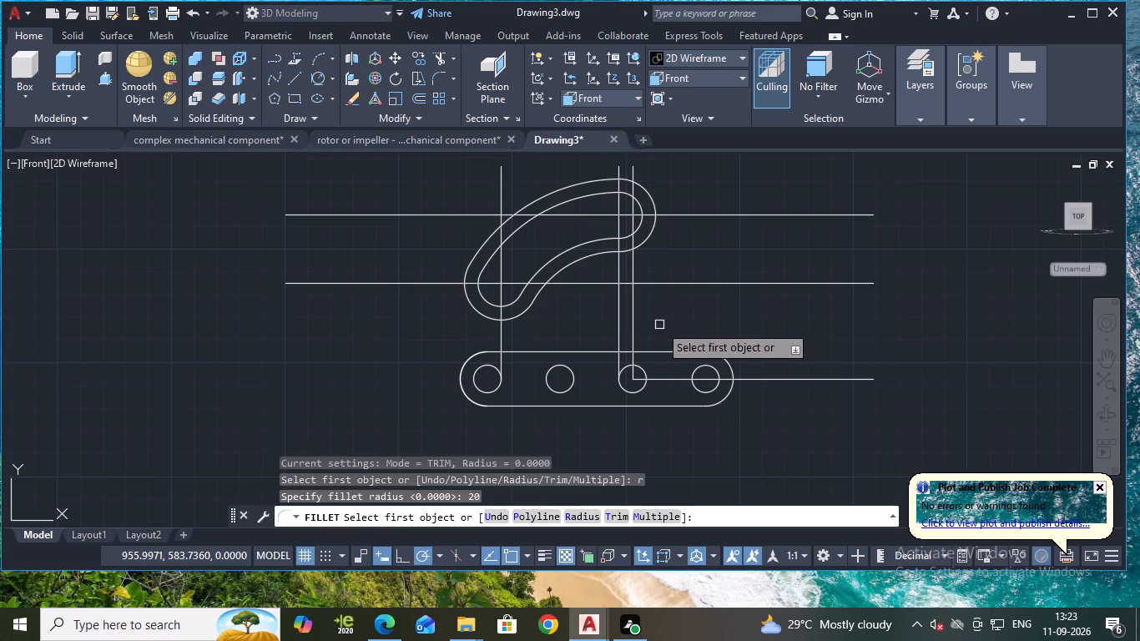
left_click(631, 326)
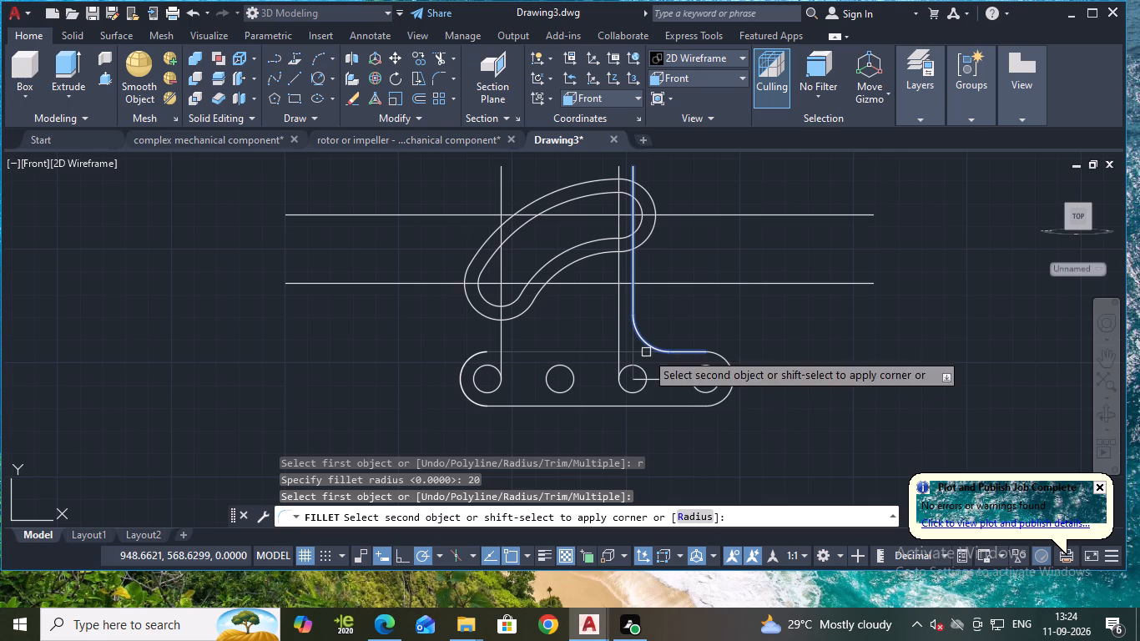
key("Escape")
Trim the two vertical lines at the link's third hole back to the link's top edge.
scroll(668, 400, "up", 2)
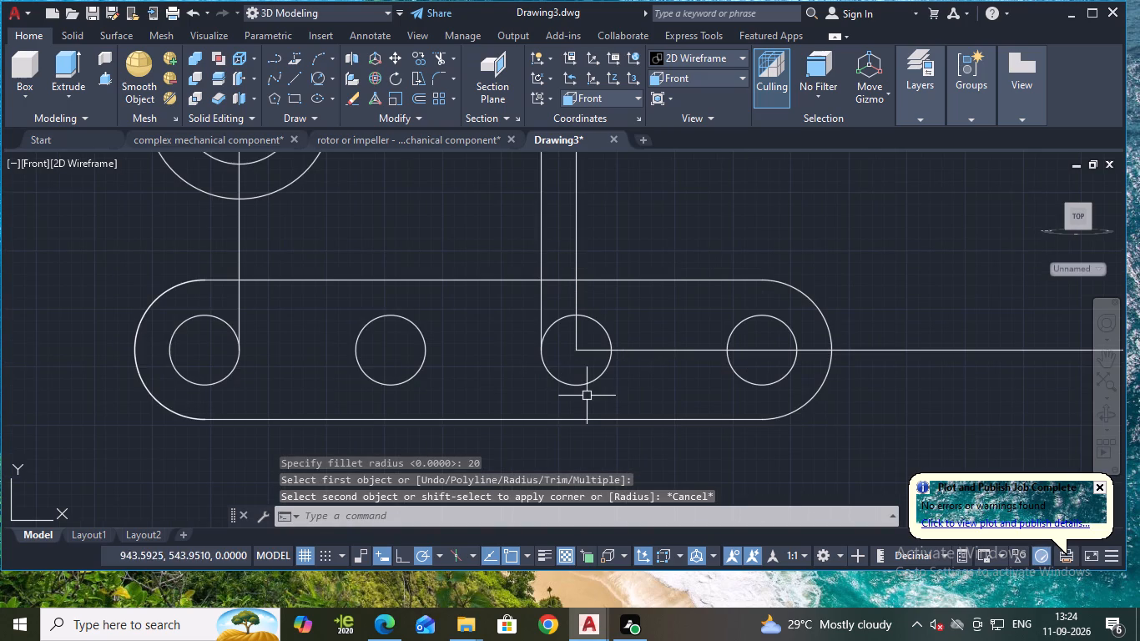
type("tr")
key("Return")
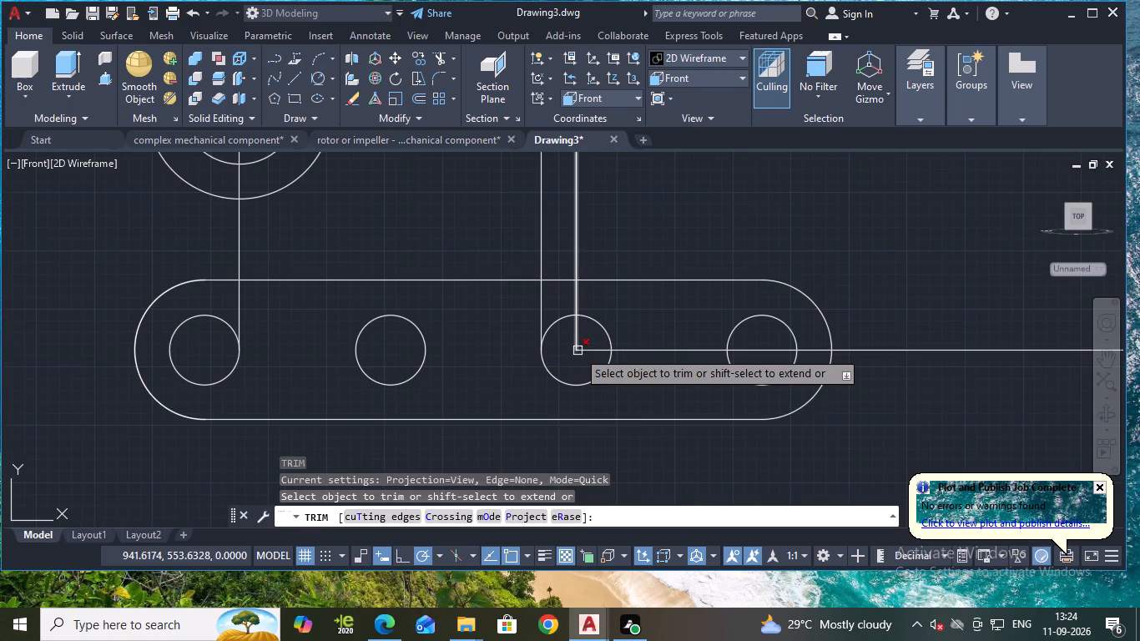
left_click(576, 345)
left_click(572, 305)
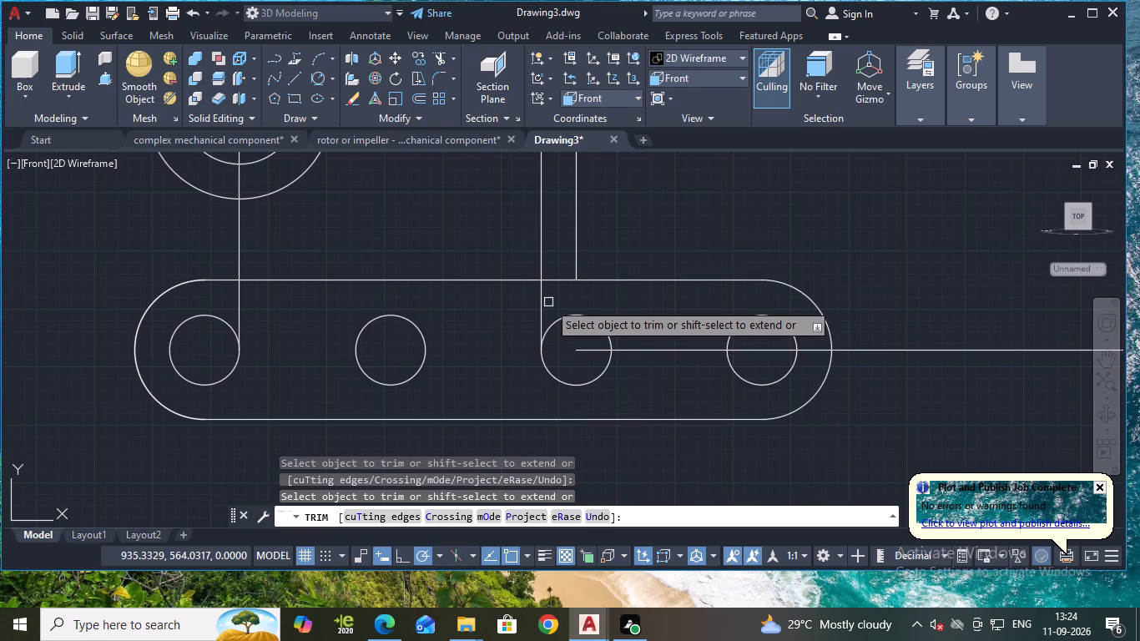
left_click(542, 306)
key("Escape")
Fillet the left of the two vertical lines with the link's top edge at radius 20.
key("f")
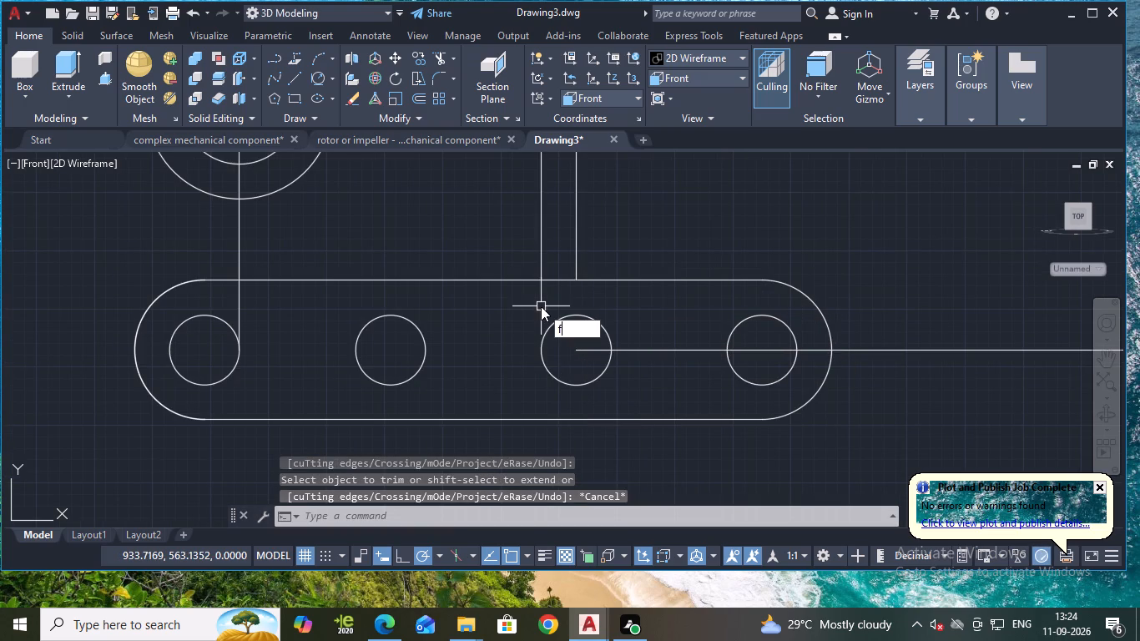
key("Return")
key("r")
key("Return")
type("20")
key("Return")
left_click(541, 250)
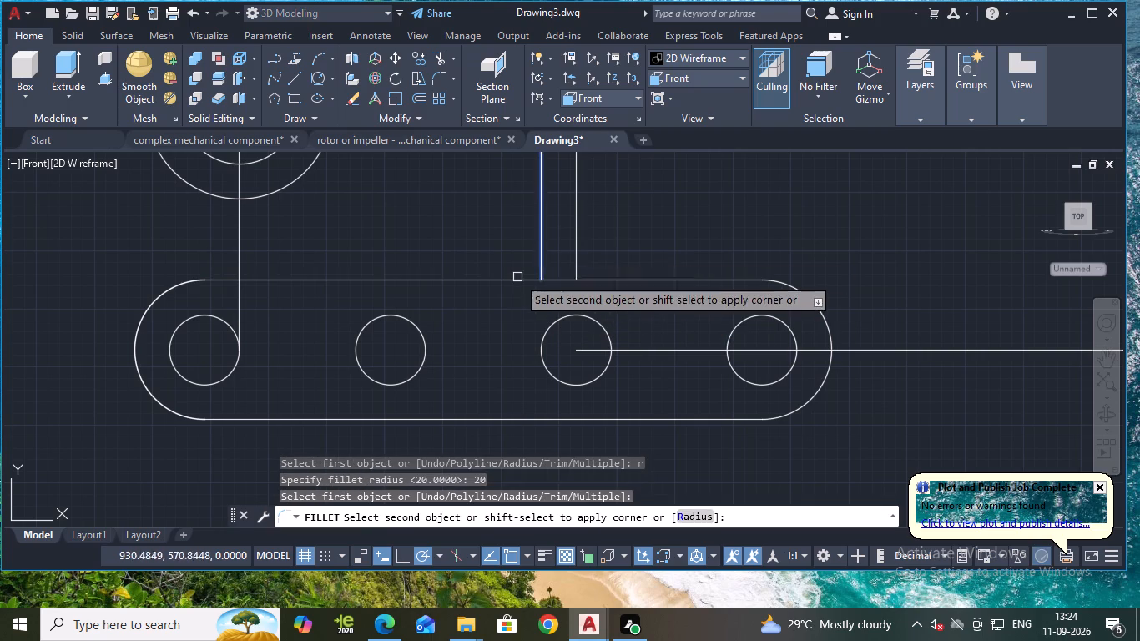
left_click(517, 277)
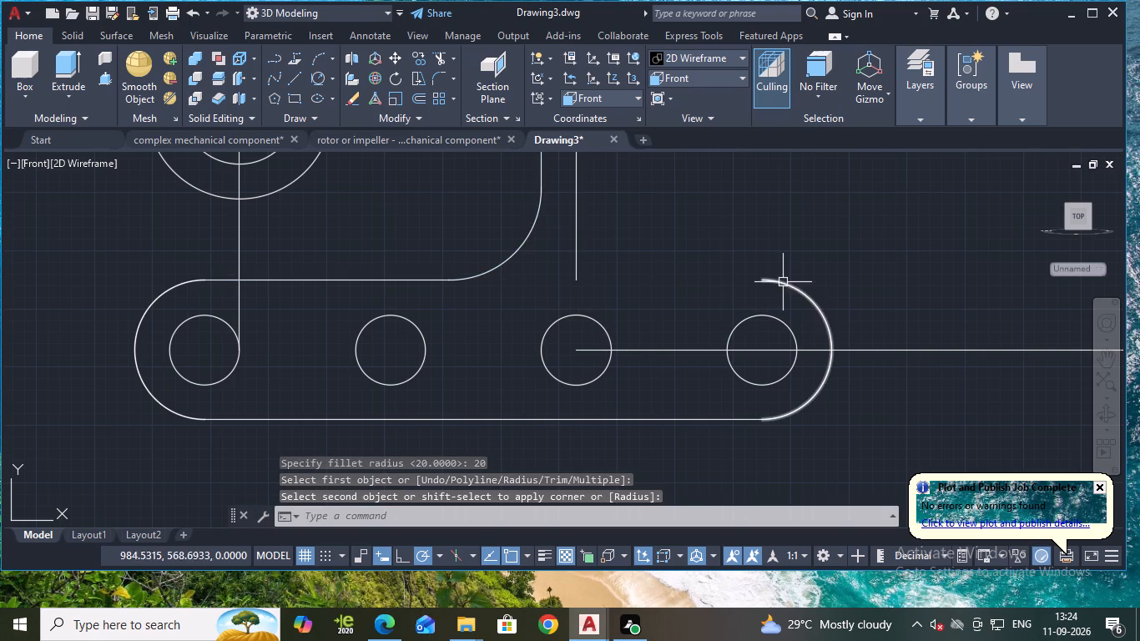
Extend the link's shortened top edge past both vertical lines to meet the right end arc.
type("ex")
key("Return")
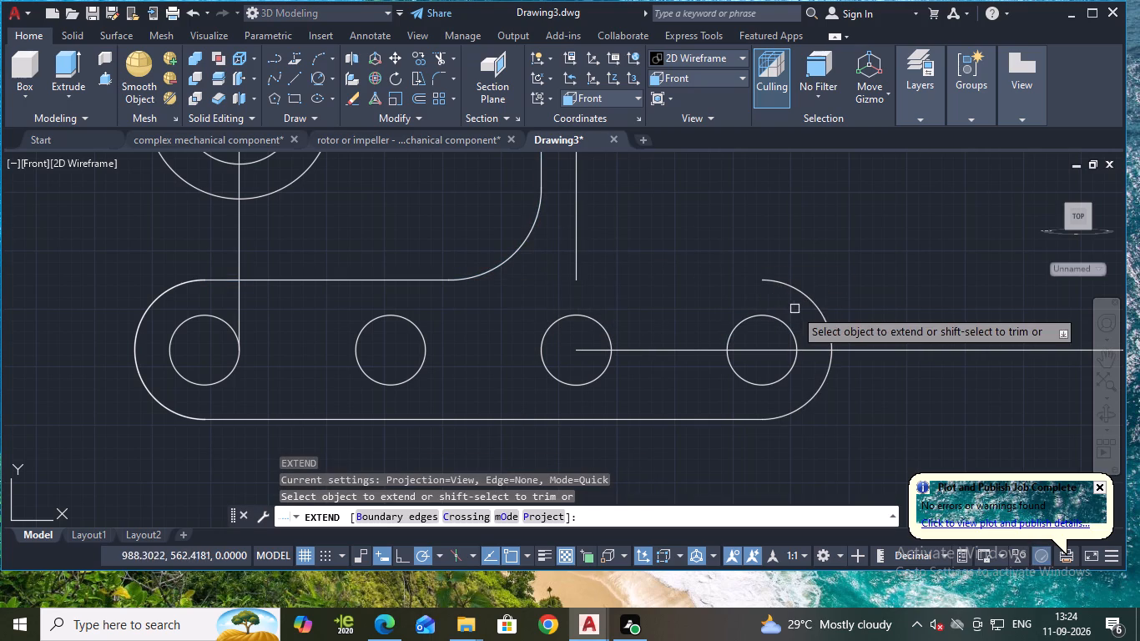
left_click(404, 277)
left_click(561, 277)
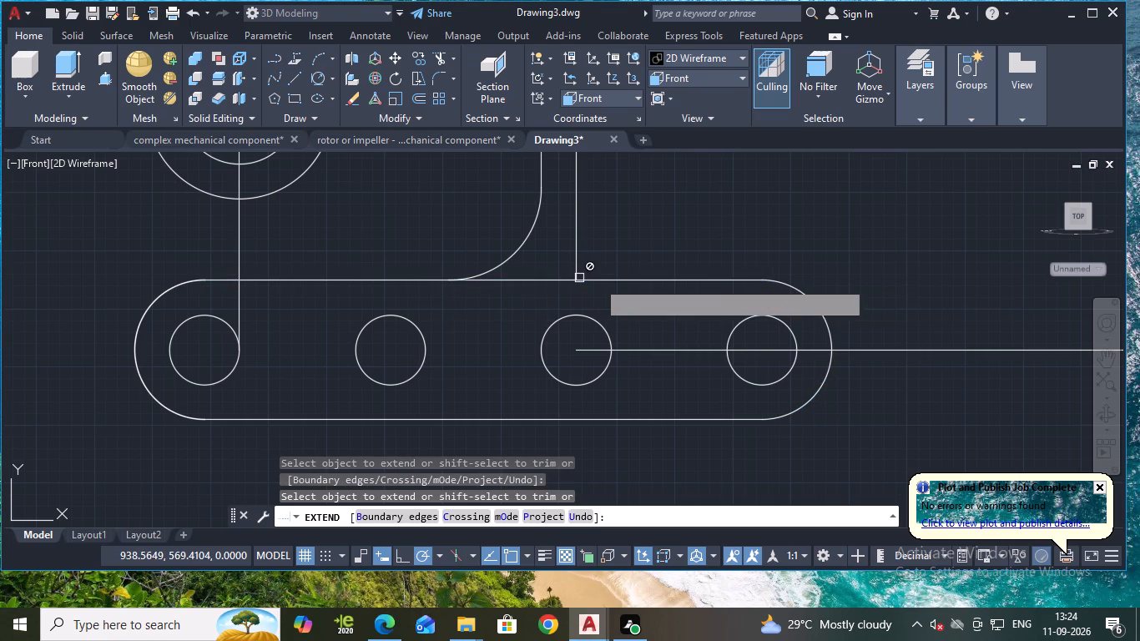
key("F1")
key("f")
key("F1")
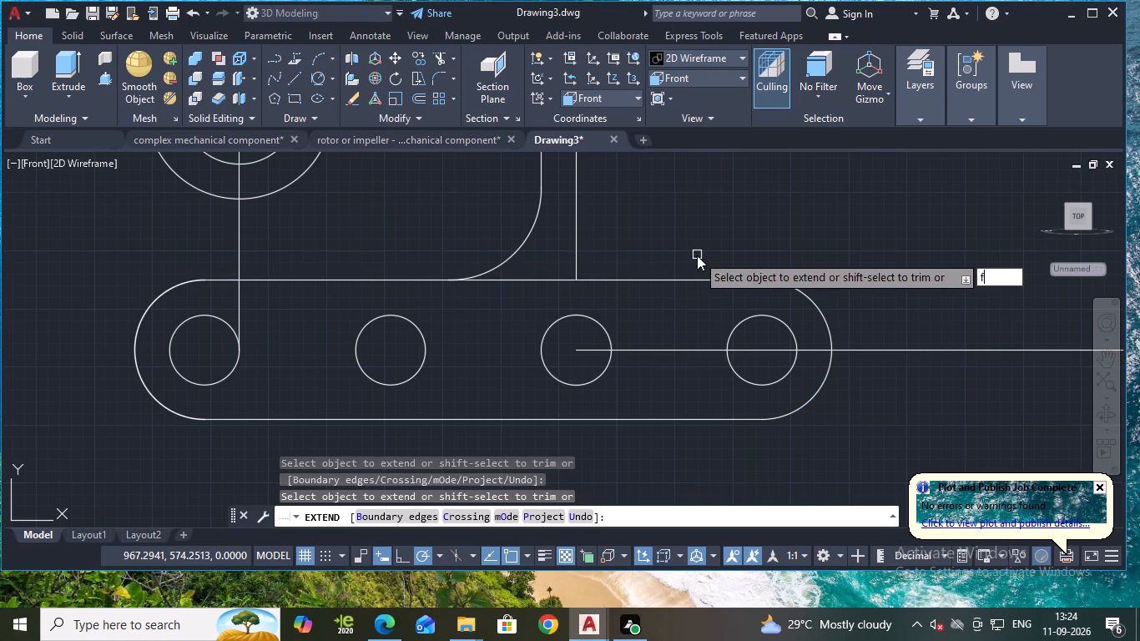
key("Escape")
key("Escape")
key("Escape")
key("Escape")
scroll(775, 234, "down", 1)
scroll(781, 227, "up", 1)
key("Escape")
middle_click_drag(734, 237, 768, 254)
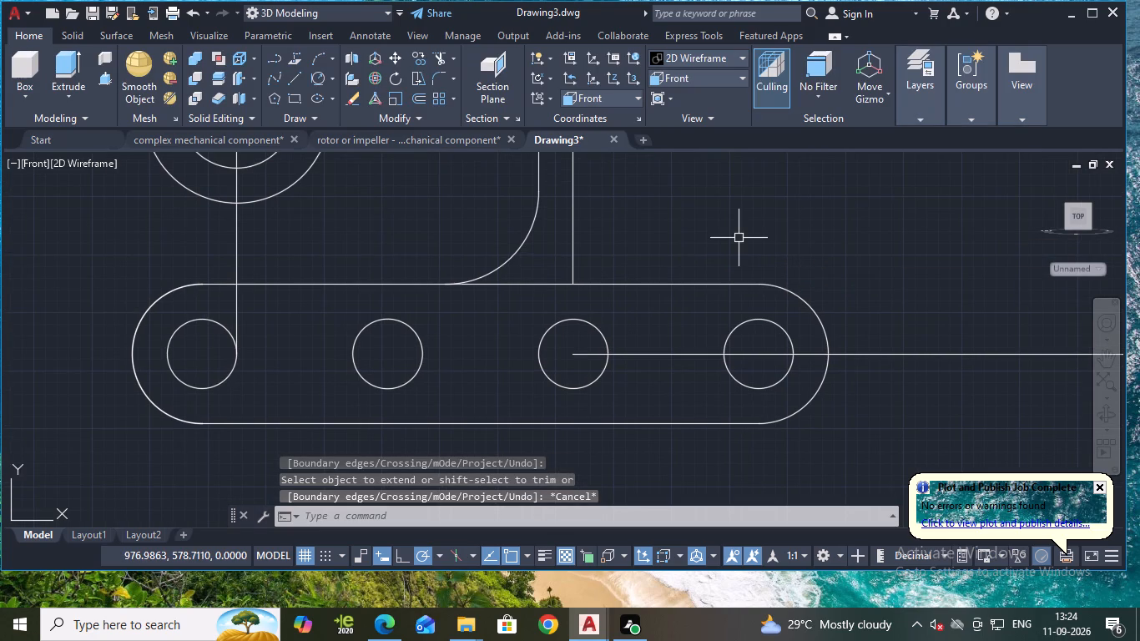
key("Escape")
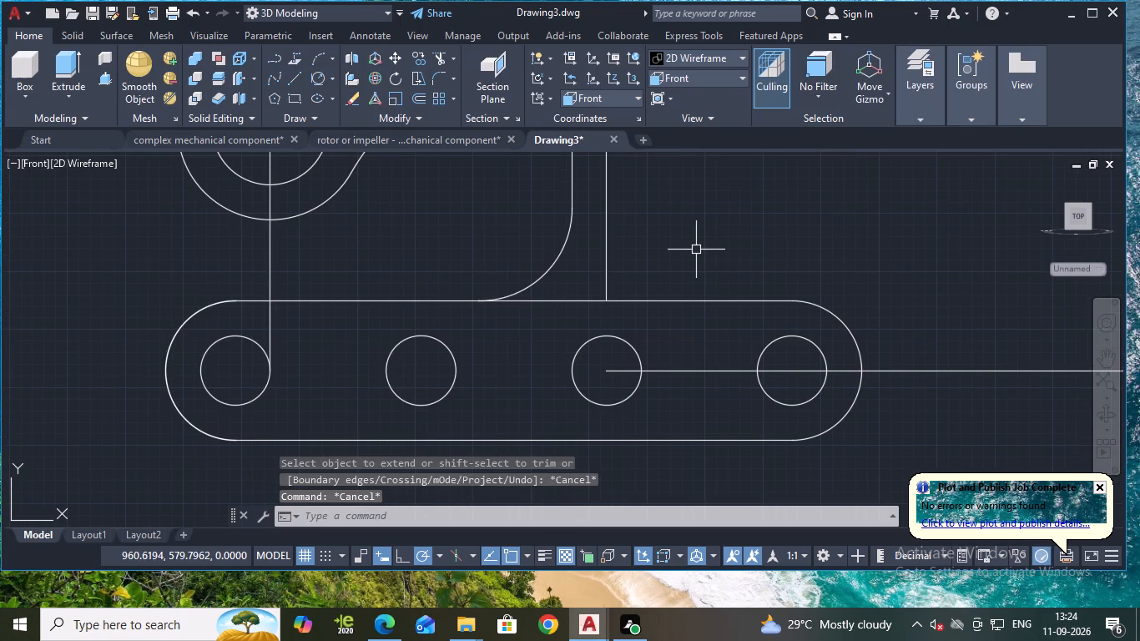
Fillet the right vertical line with the link's top edge on its right side at radius 20.
key("f")
key("Return")
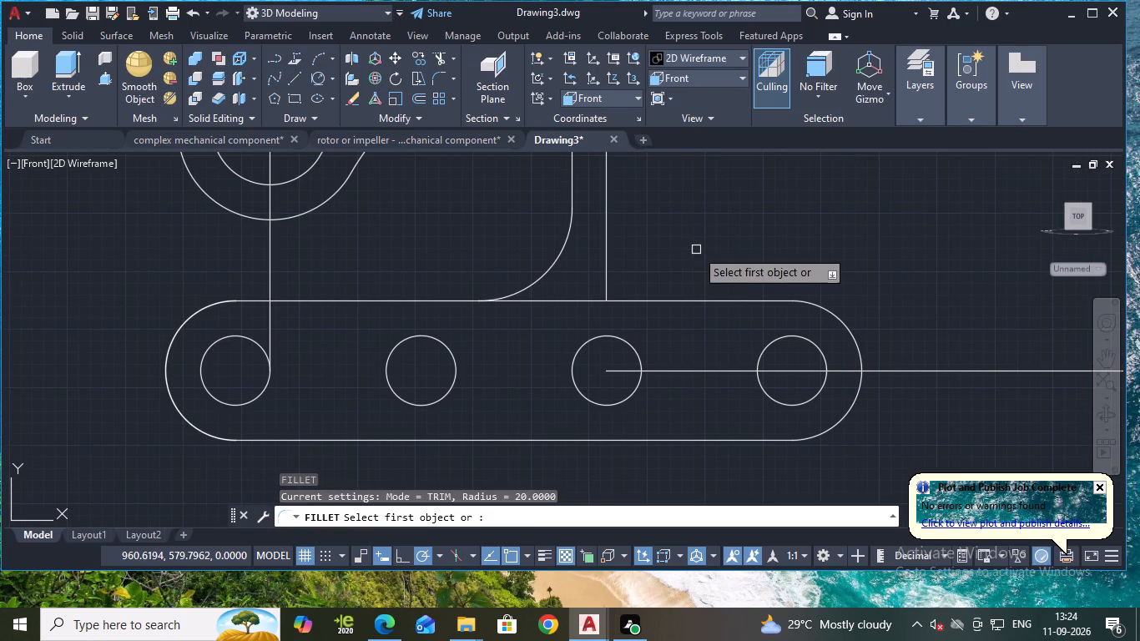
key("r")
key("Return")
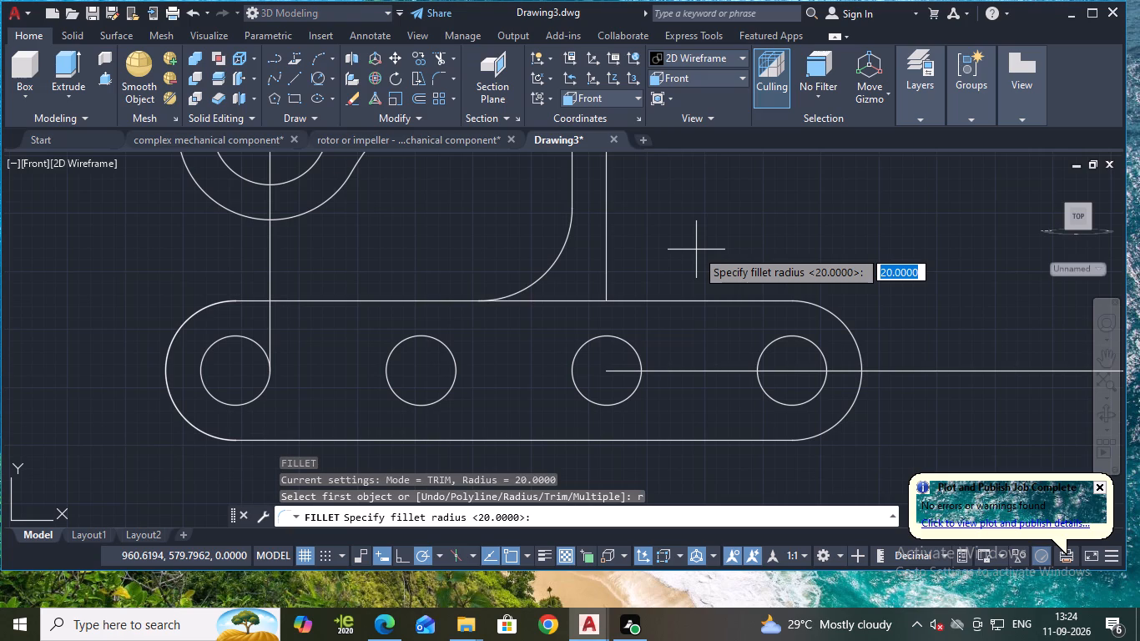
key("Return")
left_click(607, 265)
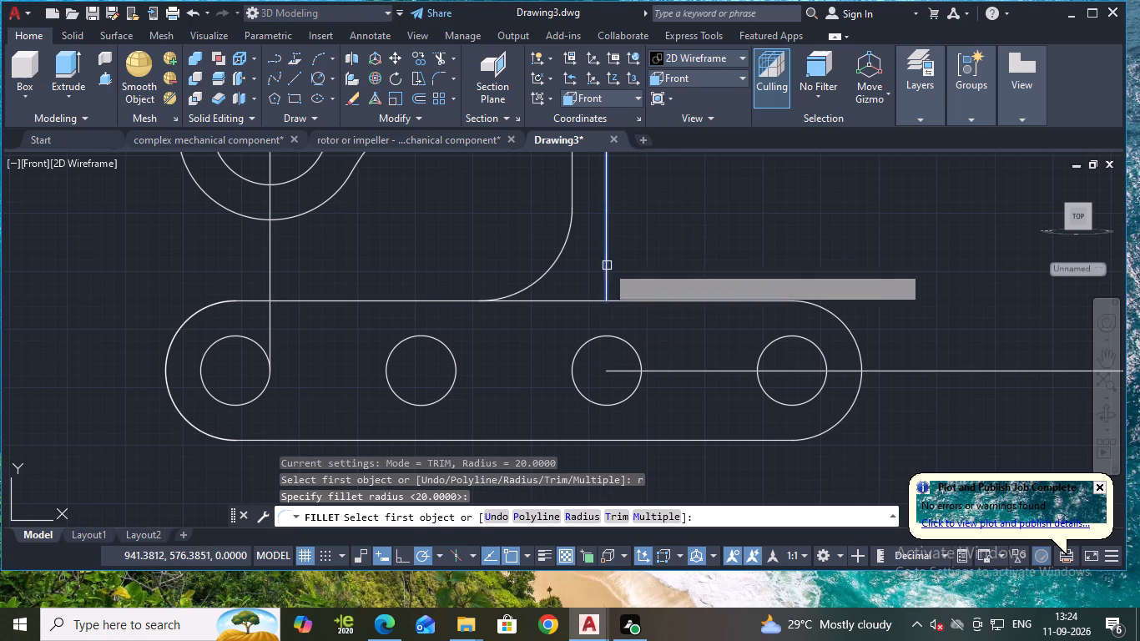
left_click(663, 298)
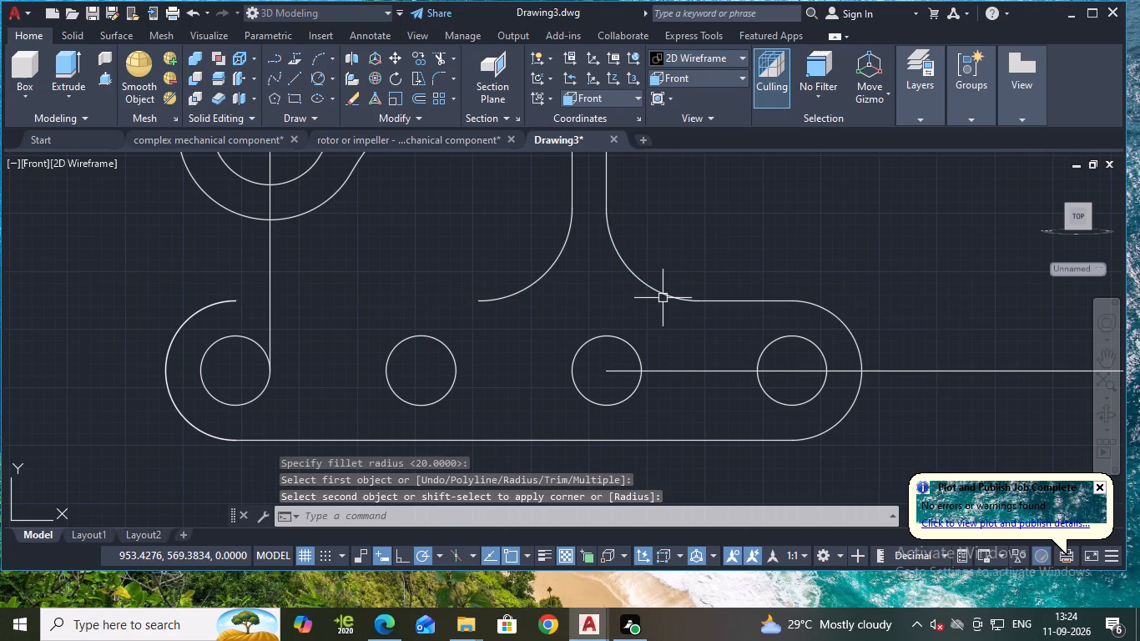
key("Escape")
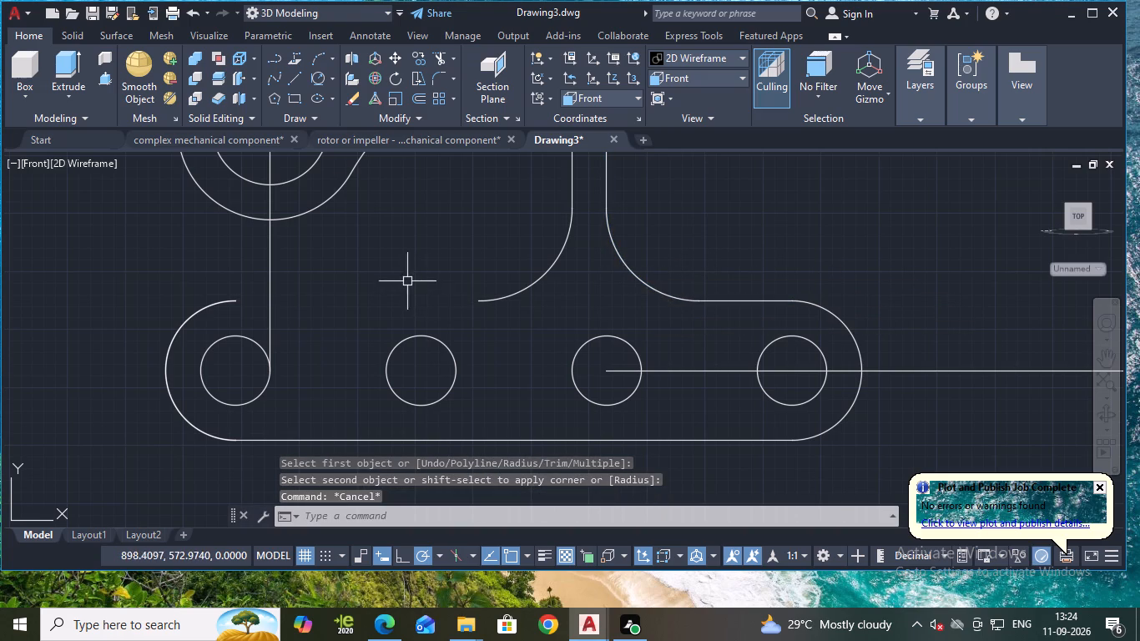
Draw a horizontal line along the link's top edge from the left end arc to the start of the left fillet.
left_click(293, 79)
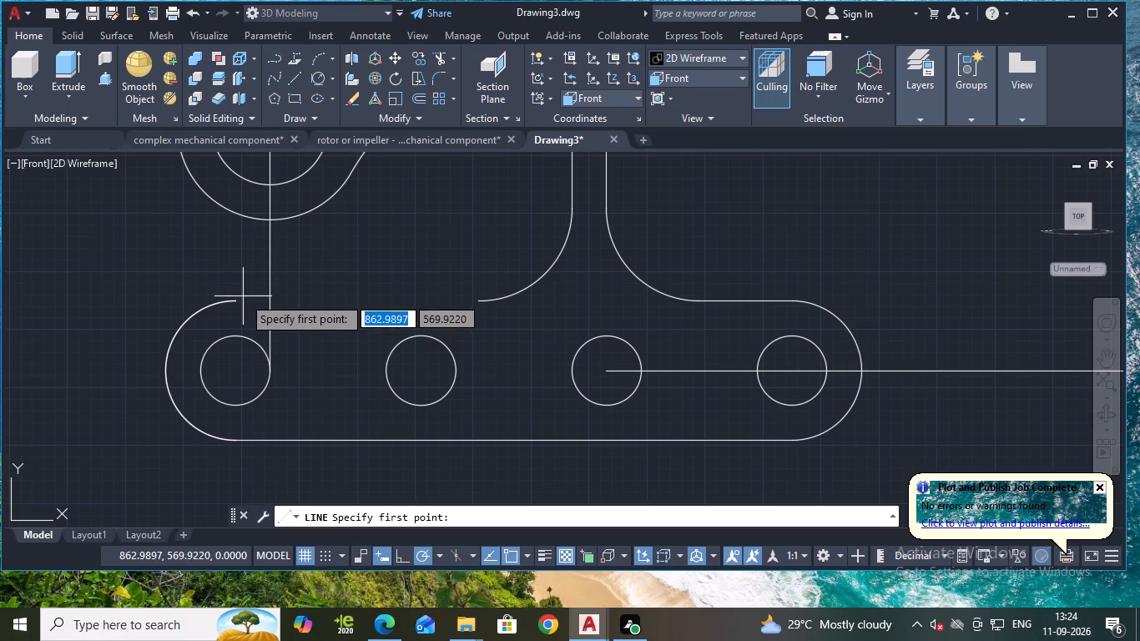
left_click(237, 301)
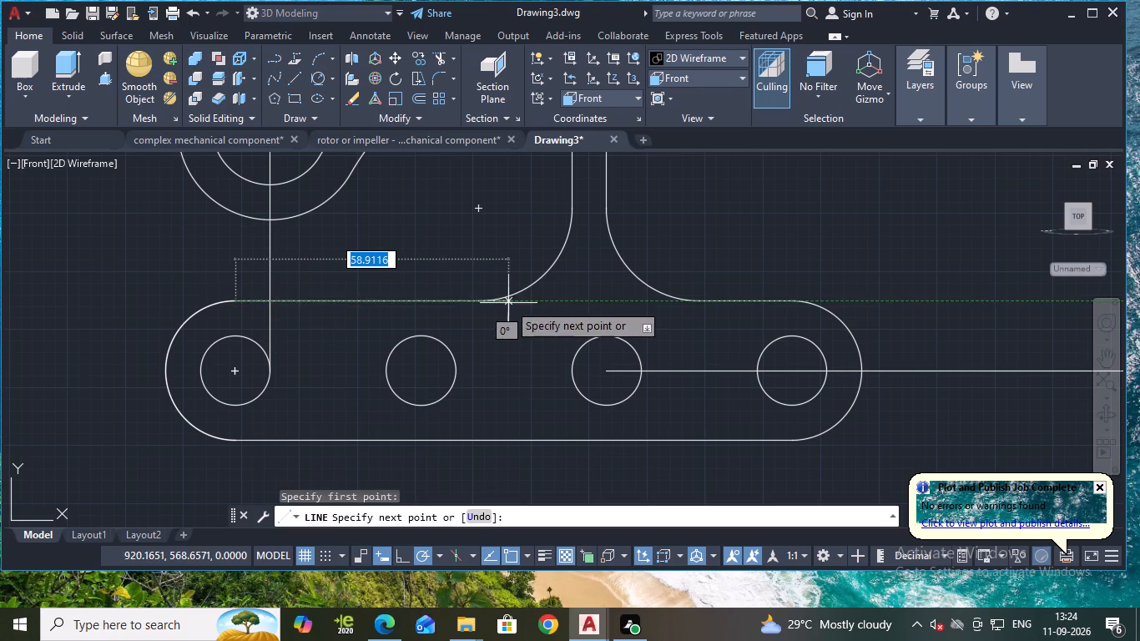
left_click(480, 300)
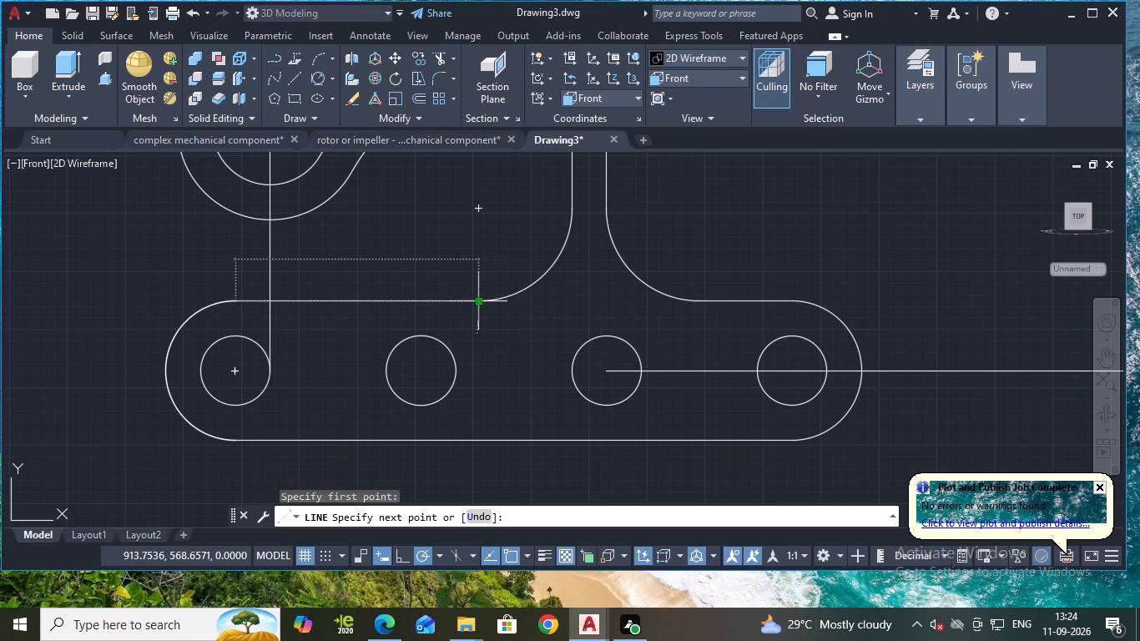
key("Escape")
Join the two fillets, the two vertical lines and the arcs of the arm's outer and inner outlines into polylines.
scroll(668, 259, "down", 1)
middle_click_drag(708, 256, 675, 274)
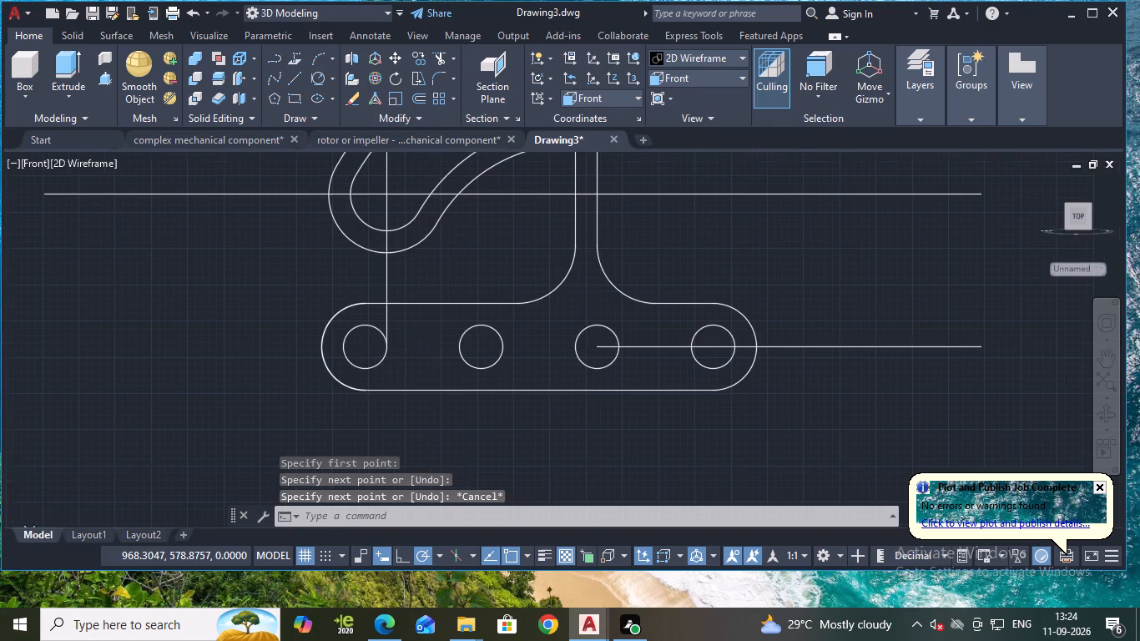
left_click(634, 300)
left_click(555, 288)
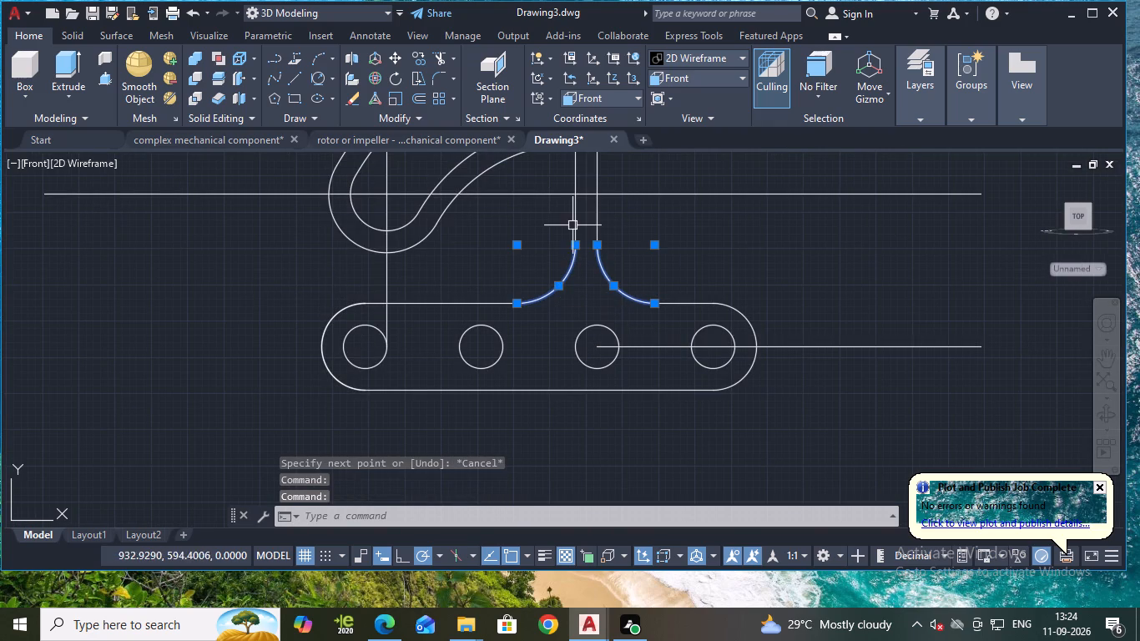
left_click(572, 215)
left_click(598, 217)
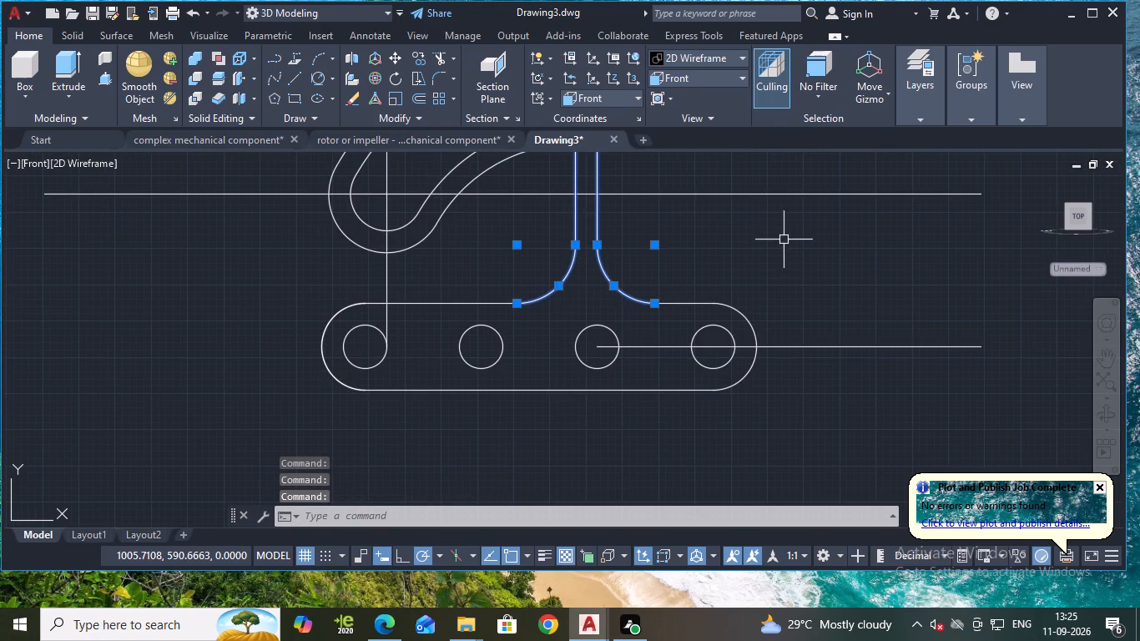
middle_click_drag(784, 240, 769, 313)
left_click(603, 194)
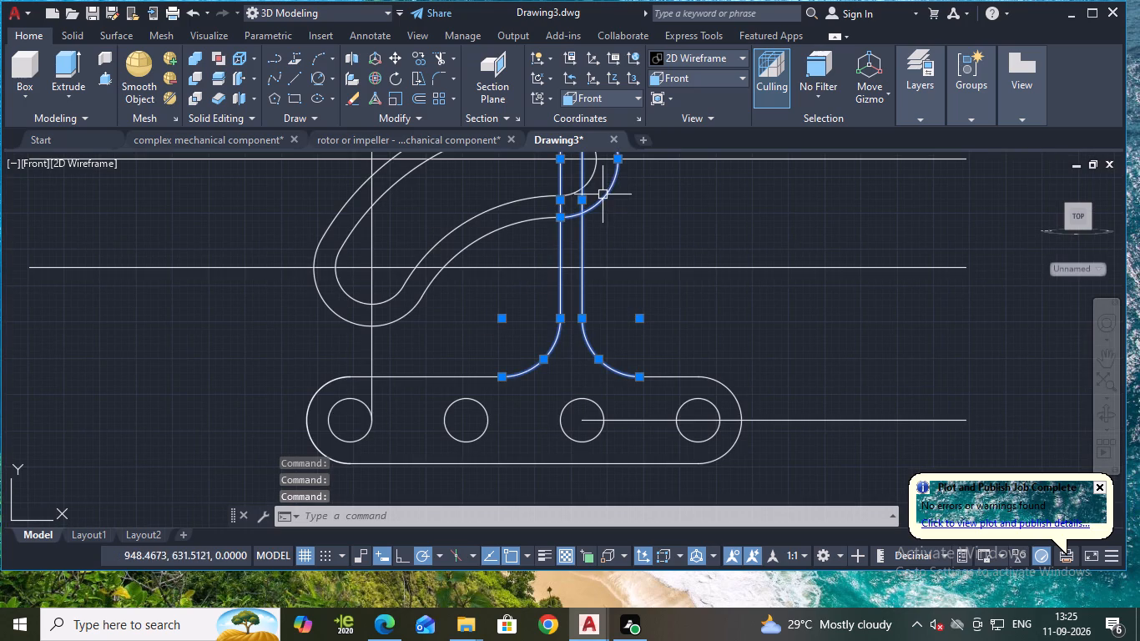
left_click(471, 249)
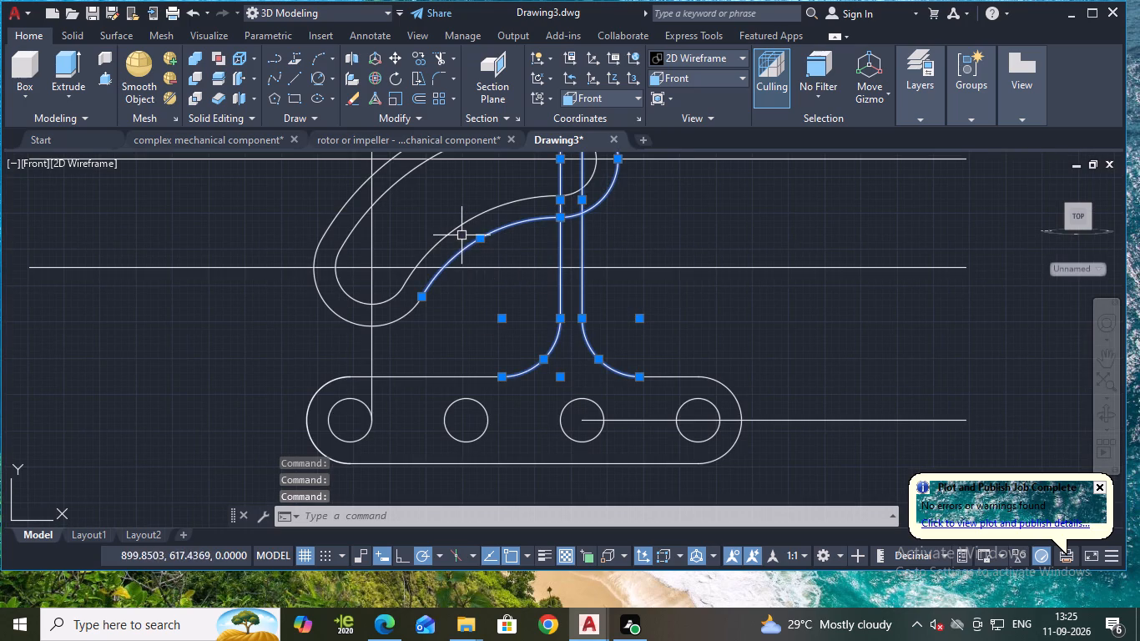
left_click(450, 233)
left_click(331, 226)
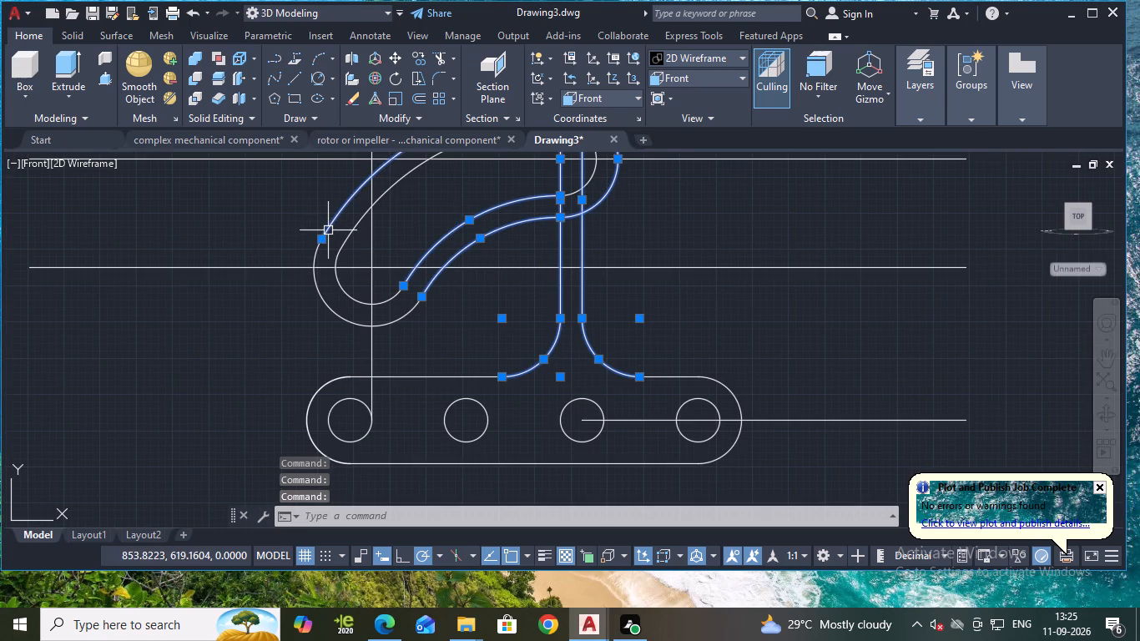
left_click(313, 287)
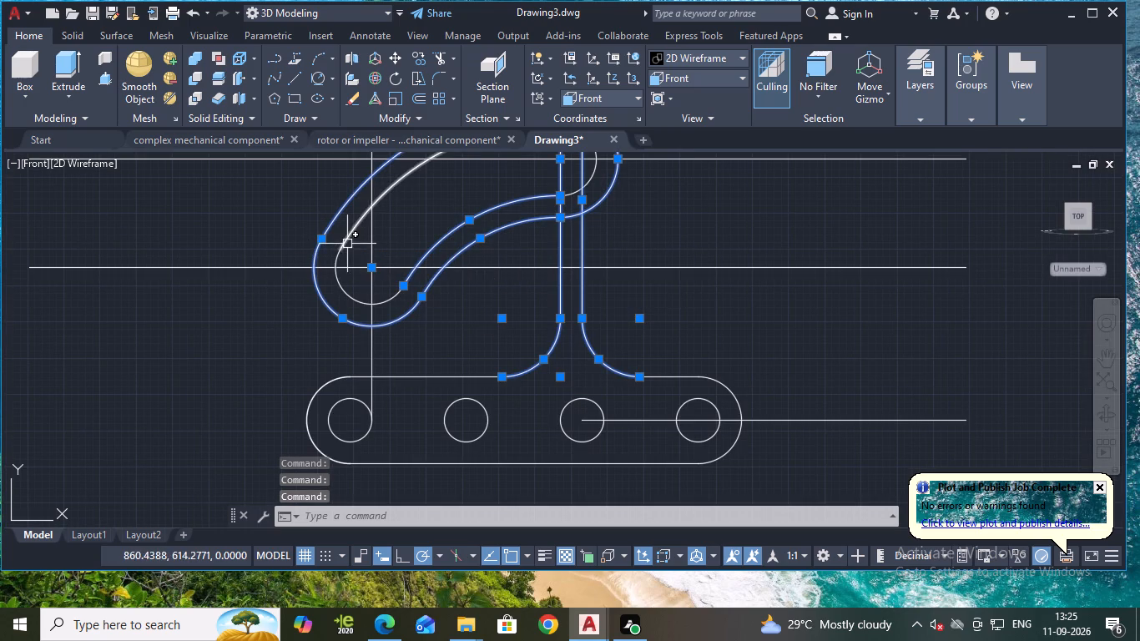
left_click(347, 244)
left_click(335, 274)
middle_click_drag(480, 194, 461, 224)
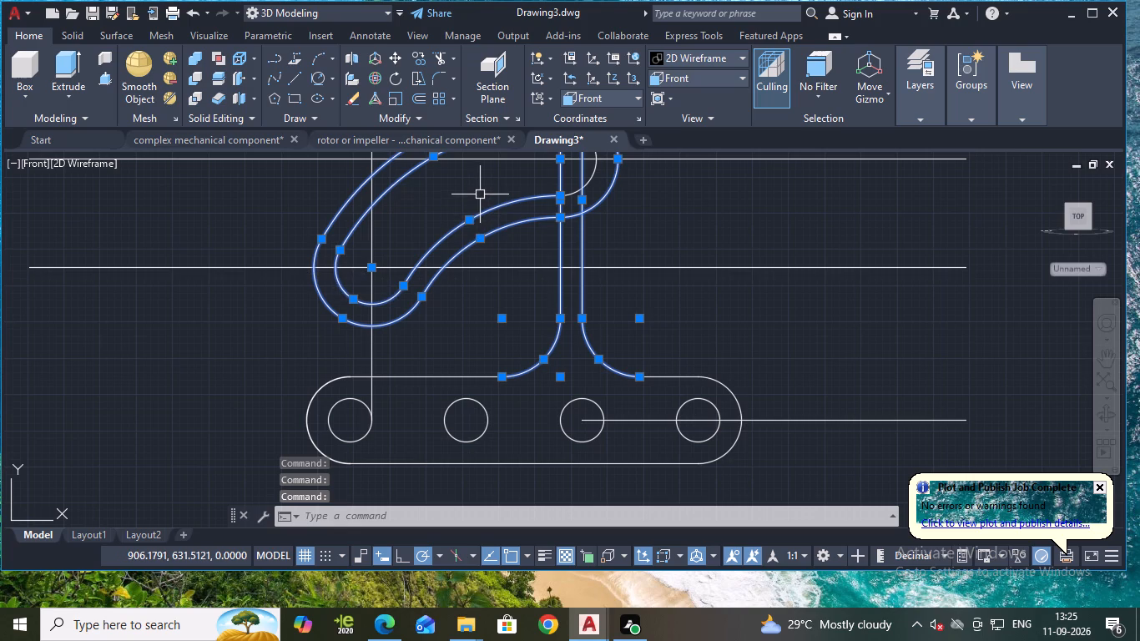
middle_click_drag(461, 224, 432, 280)
left_click(542, 226)
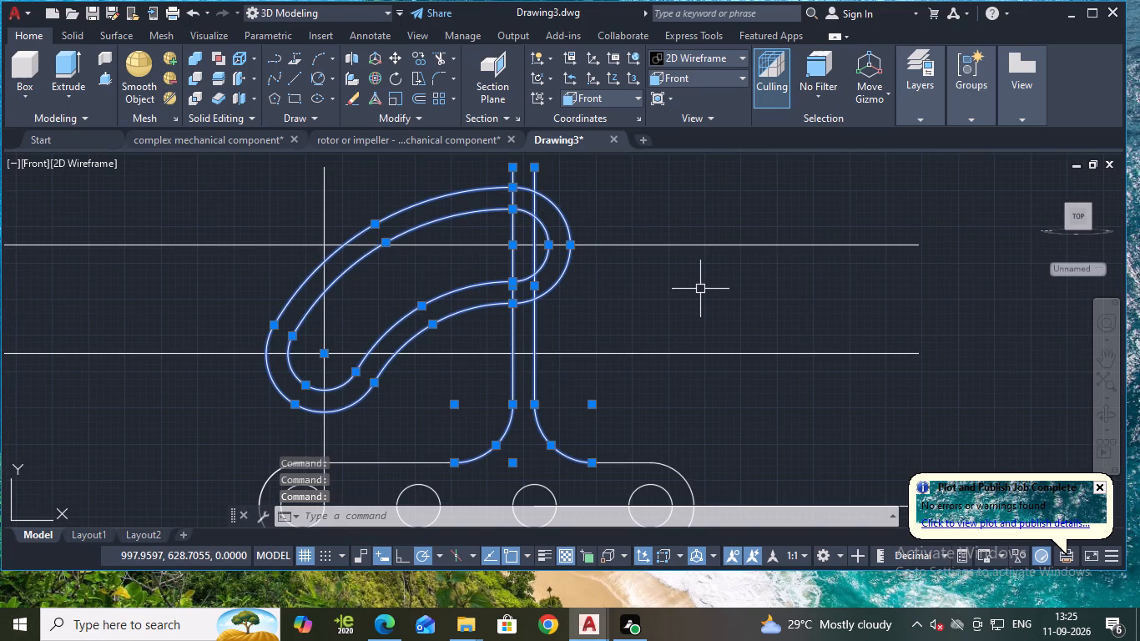
key("j")
key("Return")
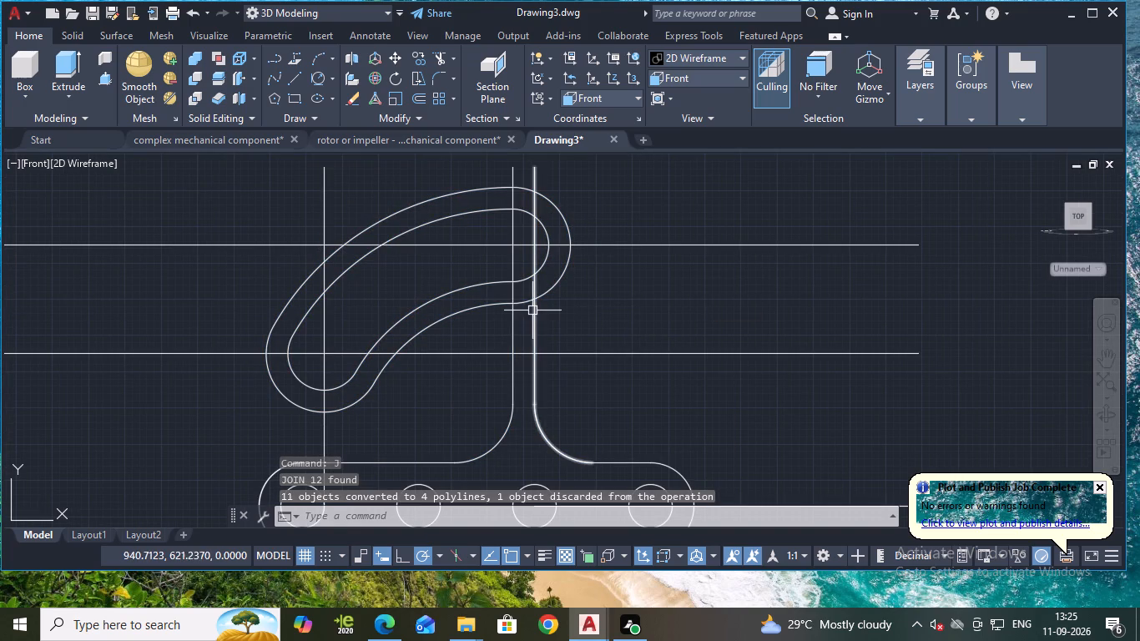
Check which segments of the curved arm's outer and inner outlines are joined together.
scroll(587, 312, "down", 1)
middle_click_drag(588, 339, 608, 303)
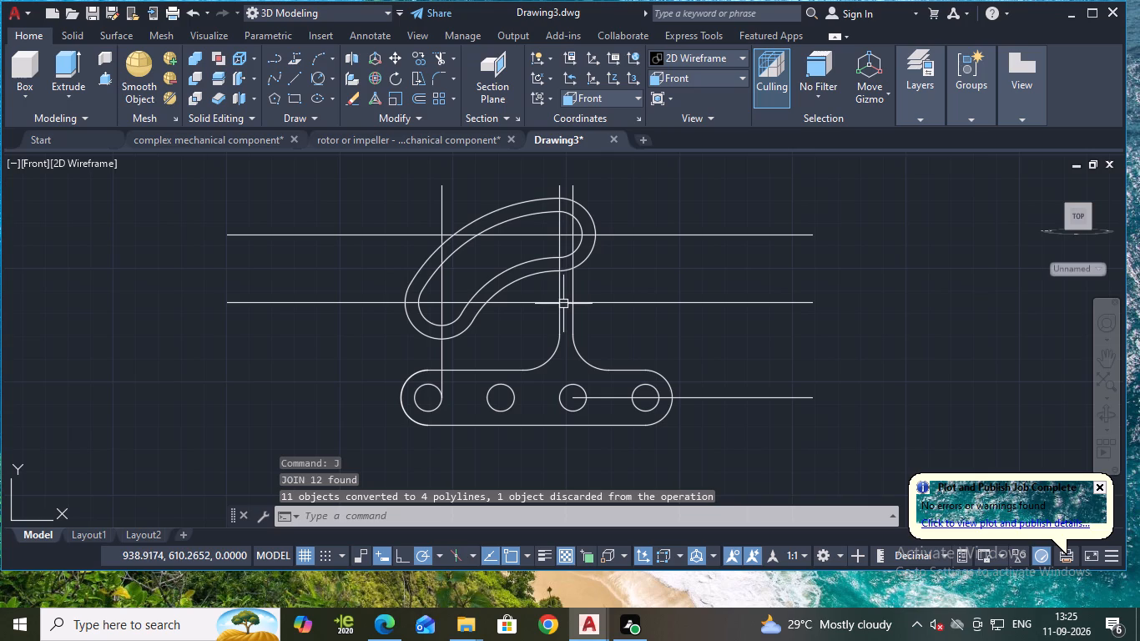
left_click(502, 290)
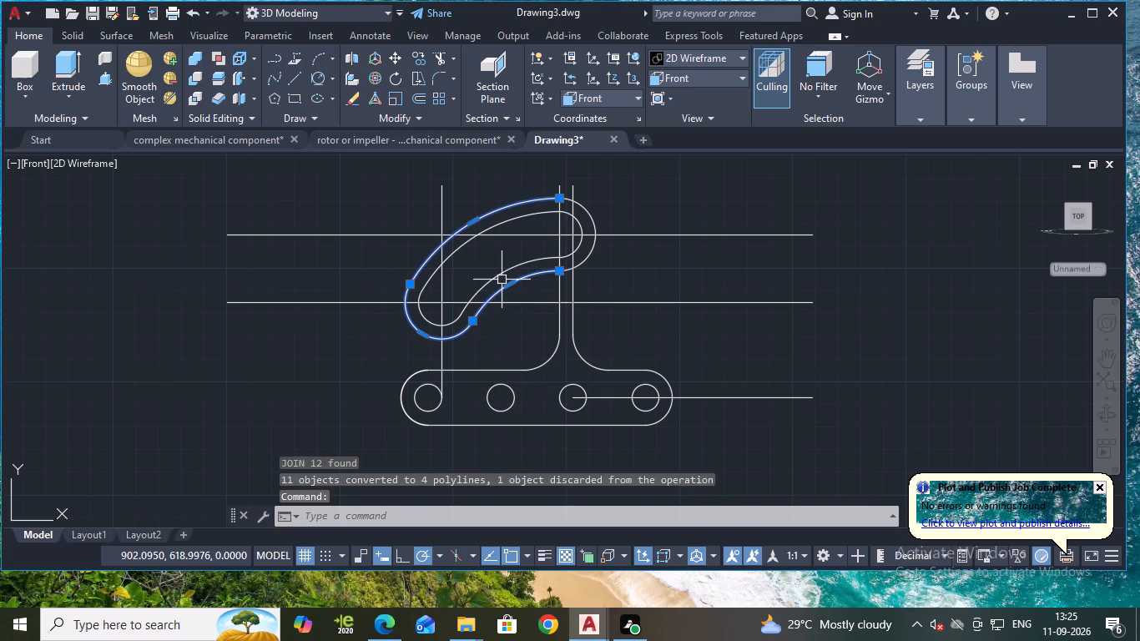
left_click(492, 280)
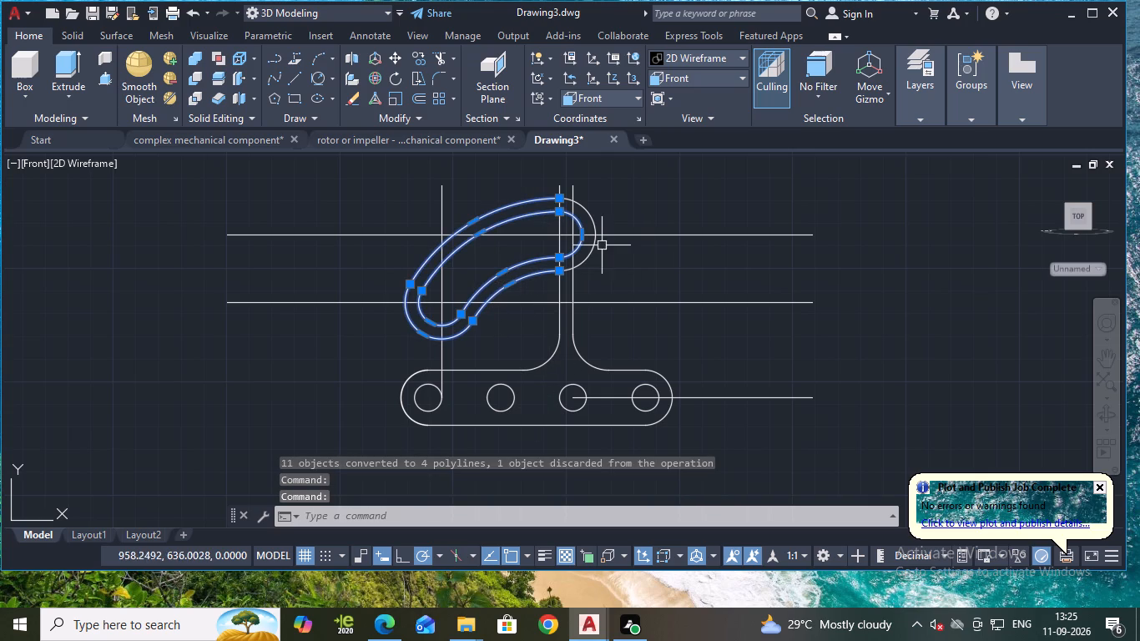
left_click(589, 248)
scroll(587, 260, "up", 2)
scroll(588, 260, "down", 1)
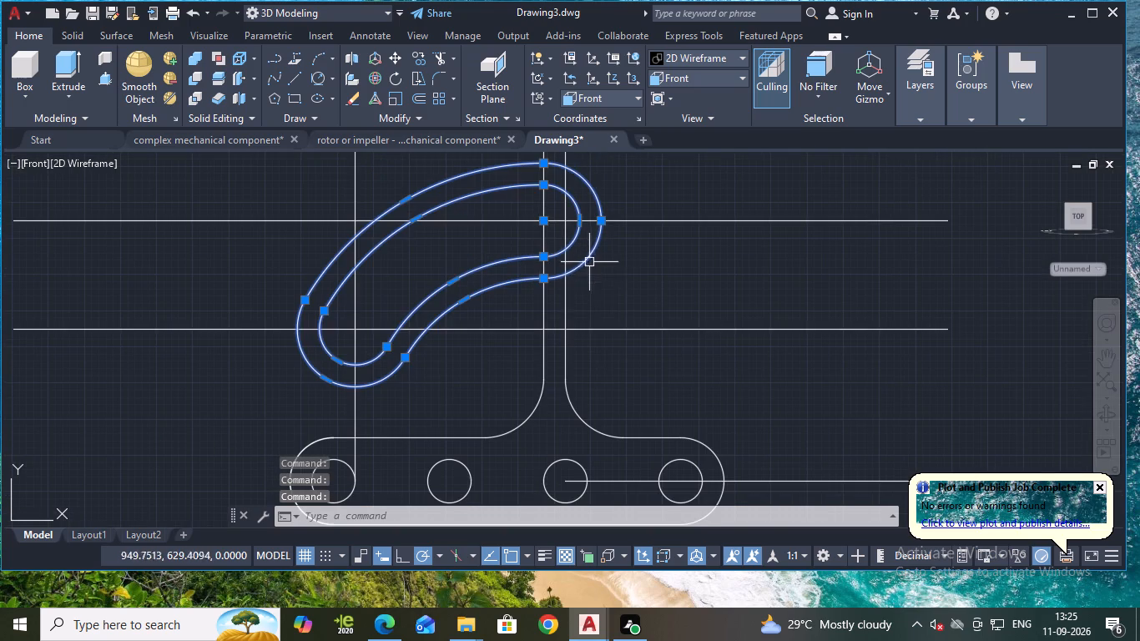
key("Escape")
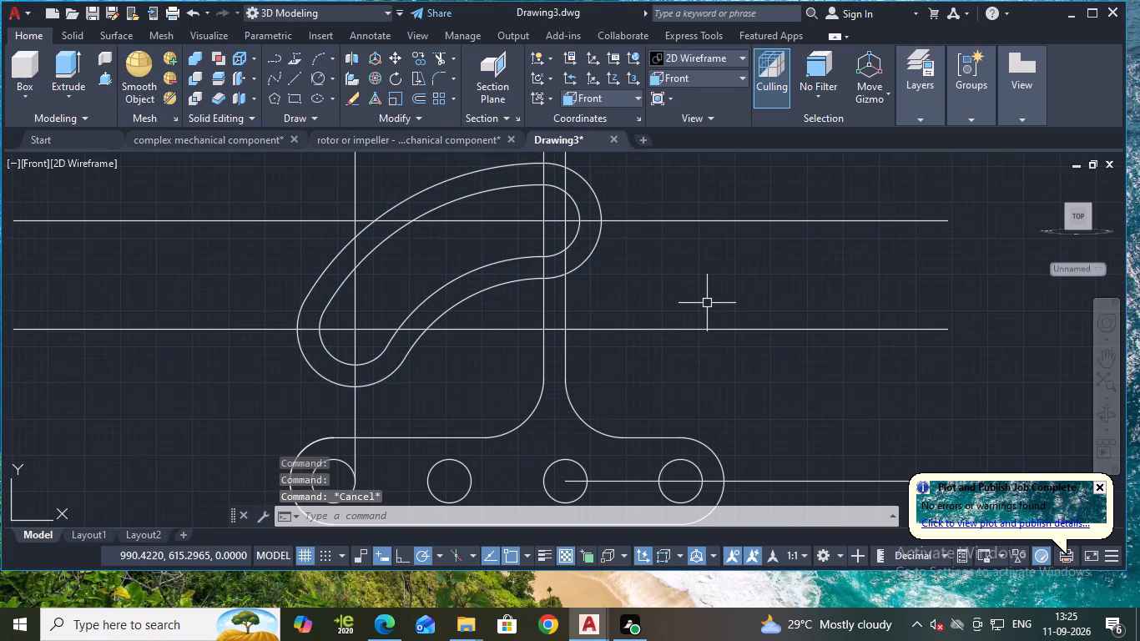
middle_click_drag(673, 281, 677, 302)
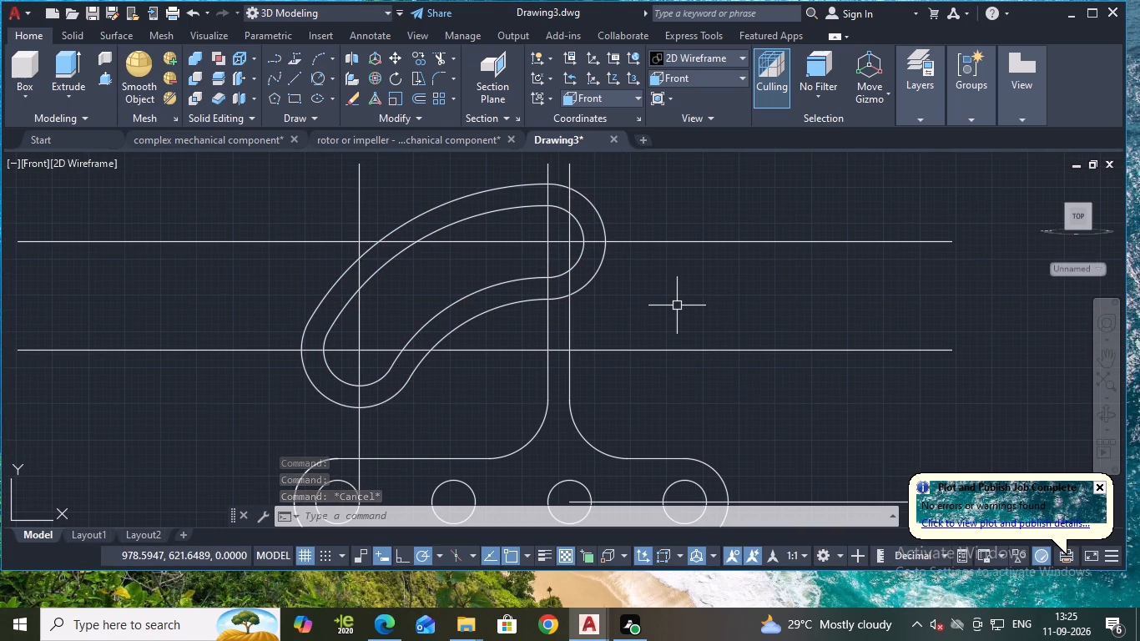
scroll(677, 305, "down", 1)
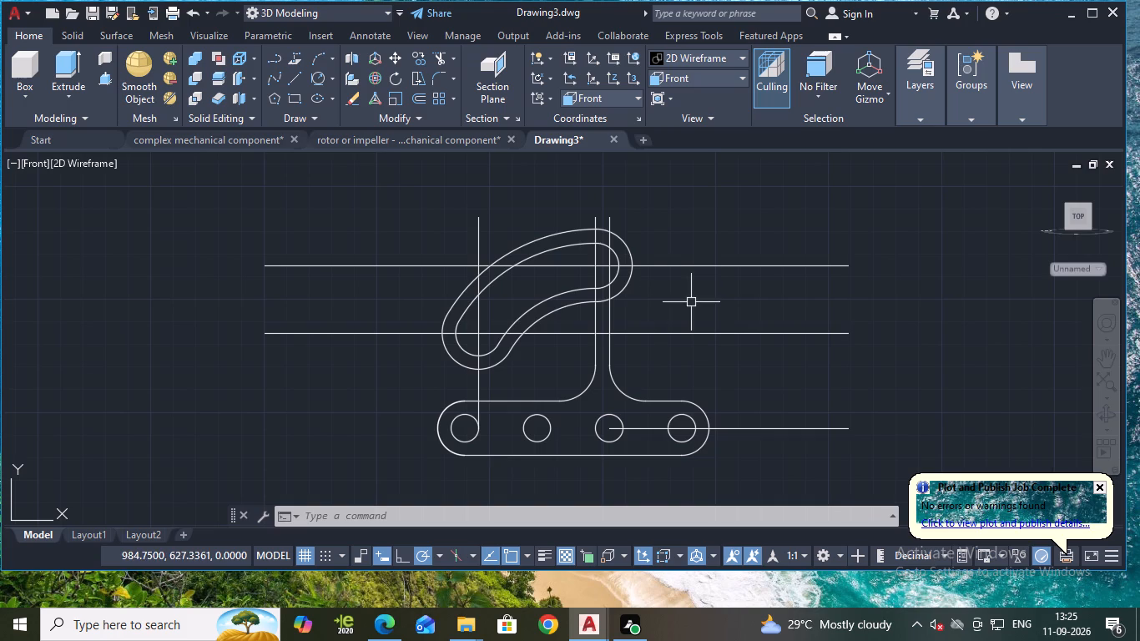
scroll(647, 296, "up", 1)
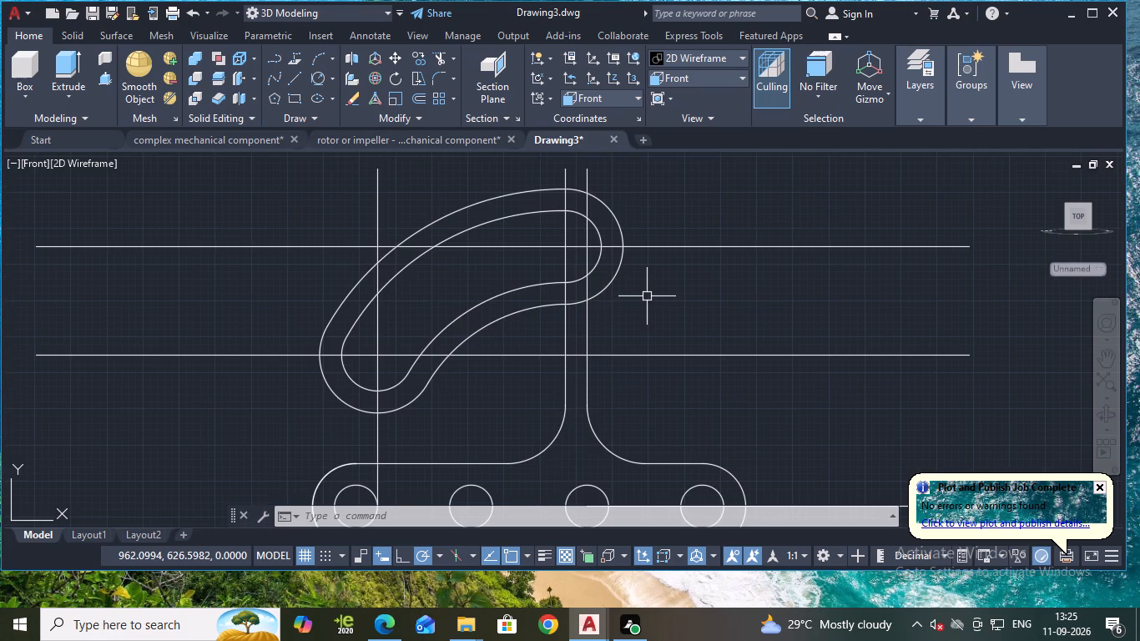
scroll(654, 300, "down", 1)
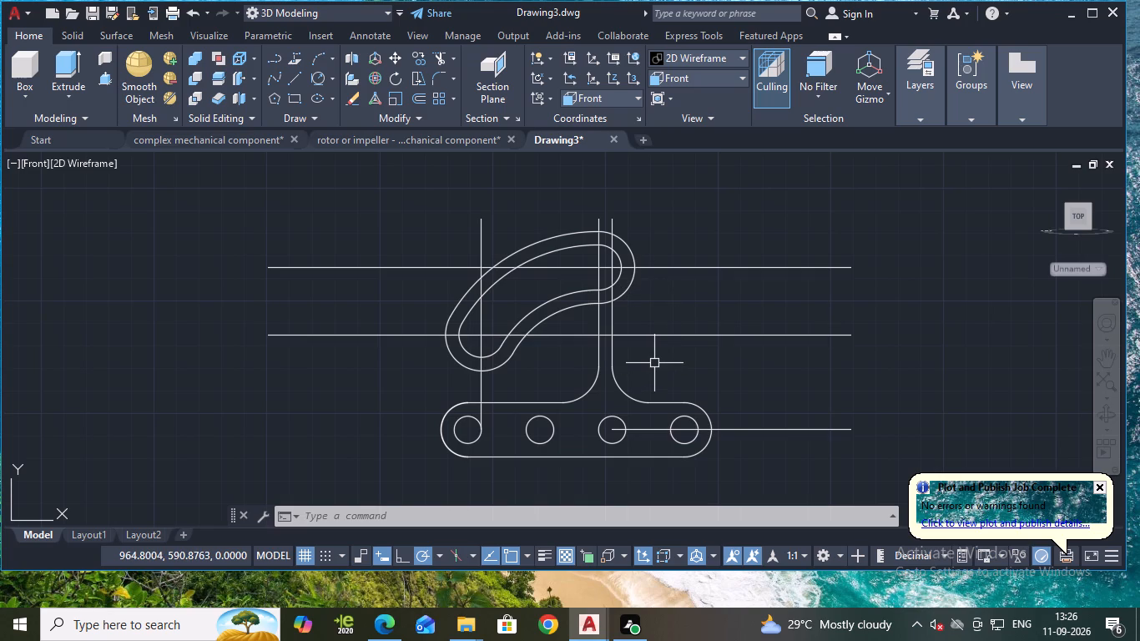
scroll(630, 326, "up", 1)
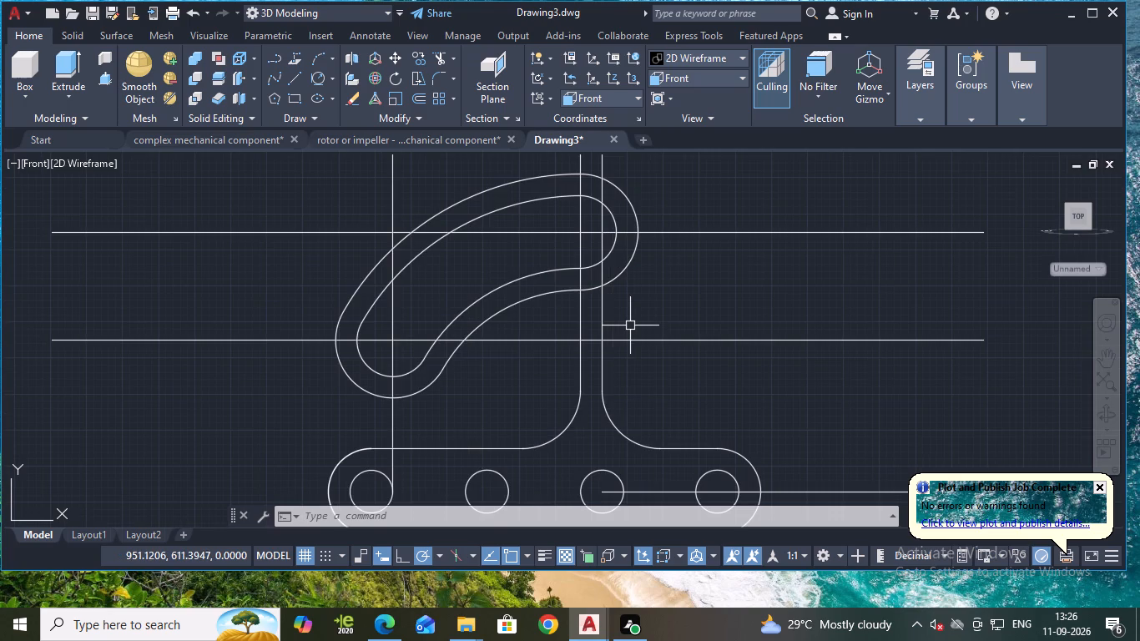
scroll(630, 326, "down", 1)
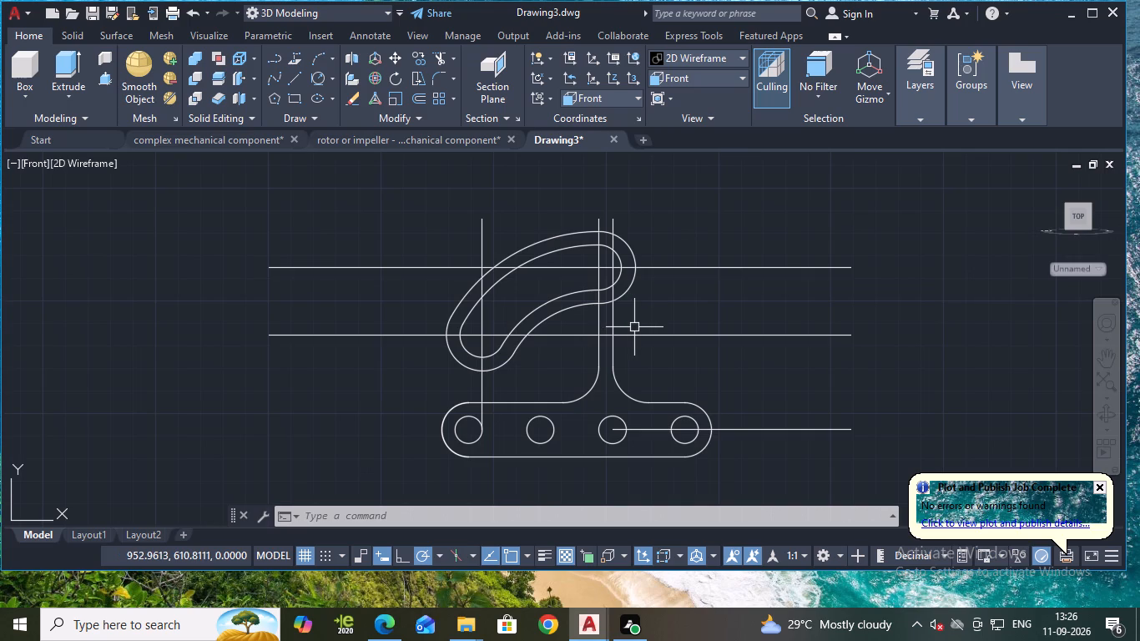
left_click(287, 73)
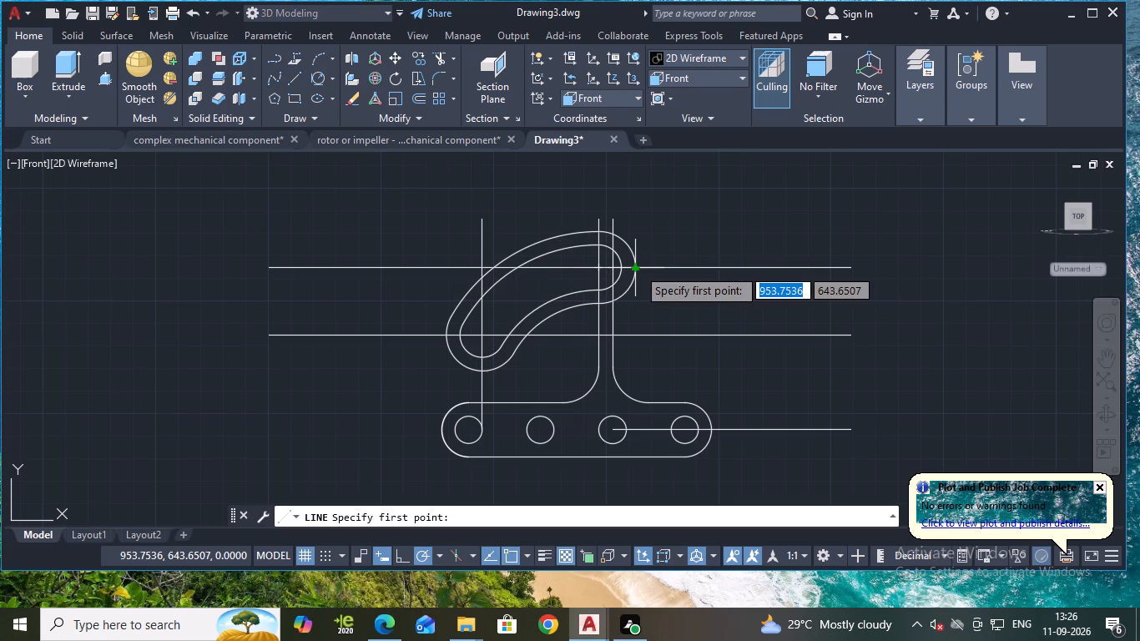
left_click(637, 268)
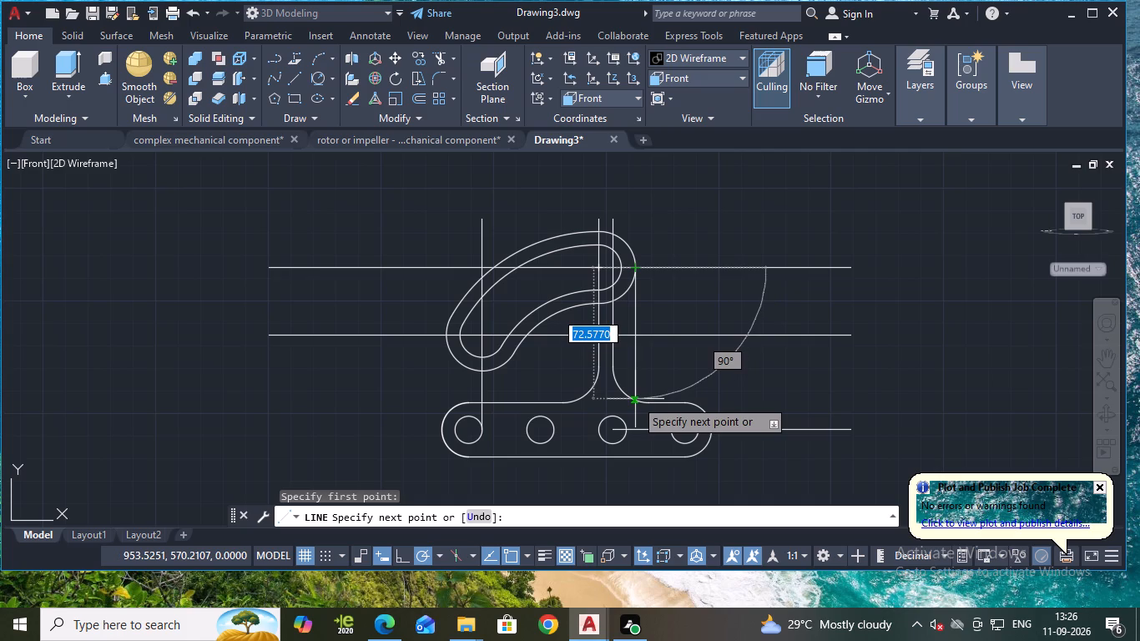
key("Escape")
Erase the two vertical edges between the arm and the link together with their joined fillets.
left_click(613, 320)
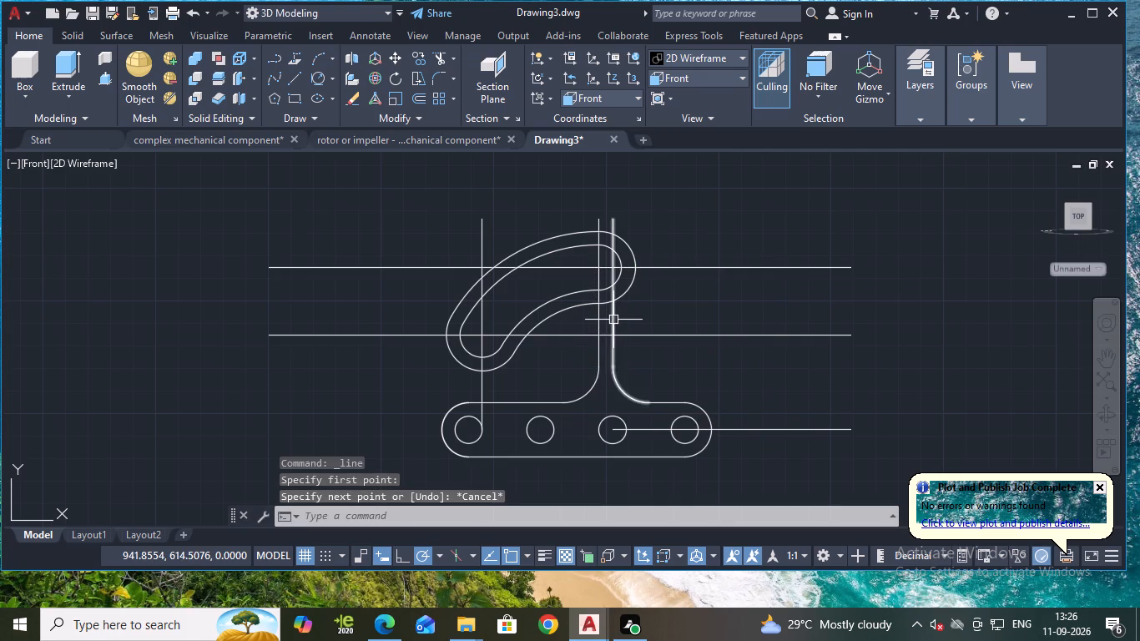
left_click(598, 321)
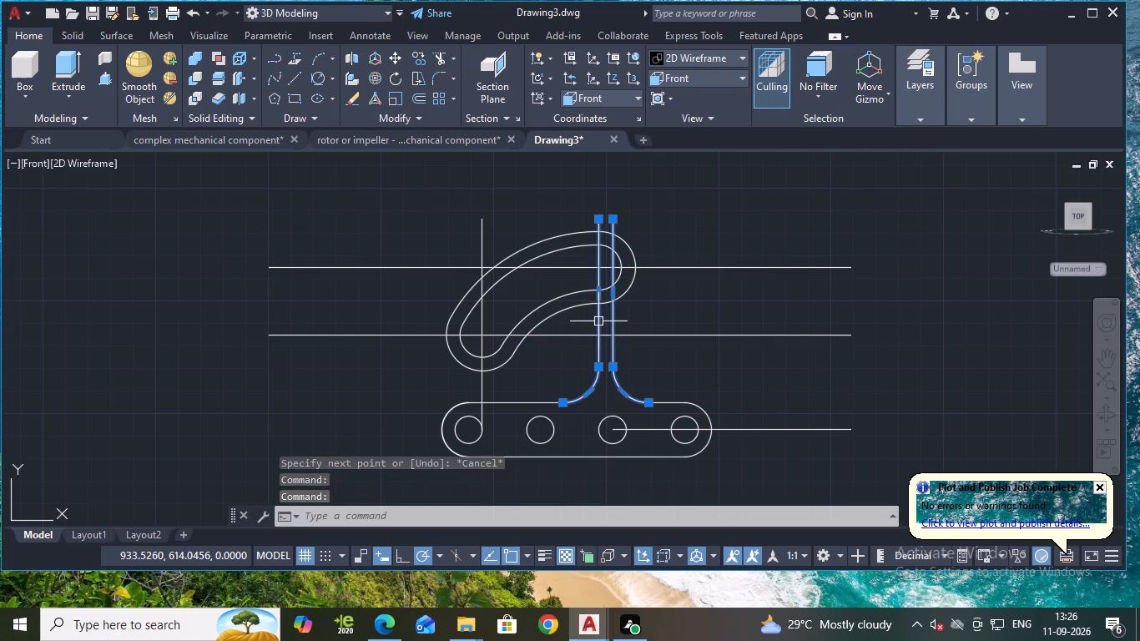
key("e")
key("Return")
key("Escape")
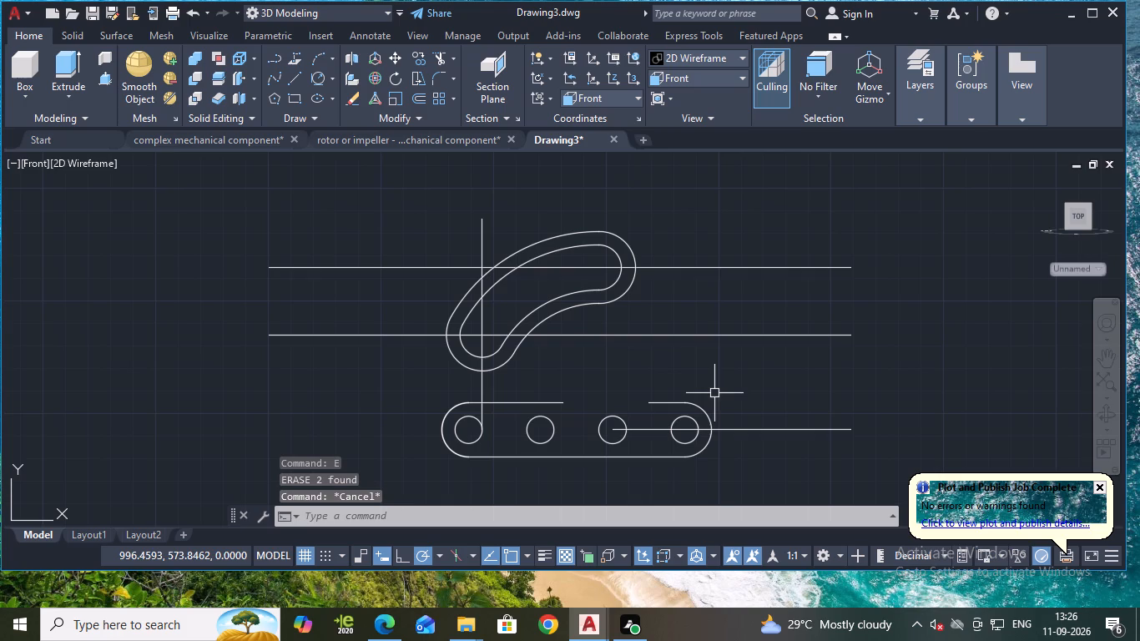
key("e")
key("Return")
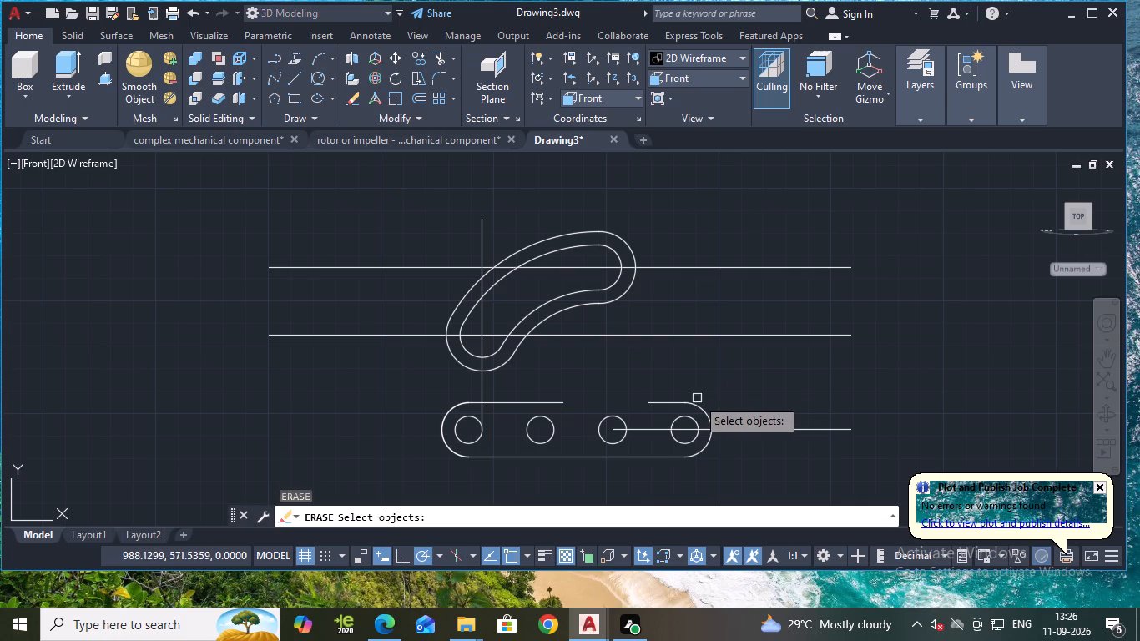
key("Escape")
Extend the left part of the link's top edge across the gap to meet its right part.
type("ex")
key("Return")
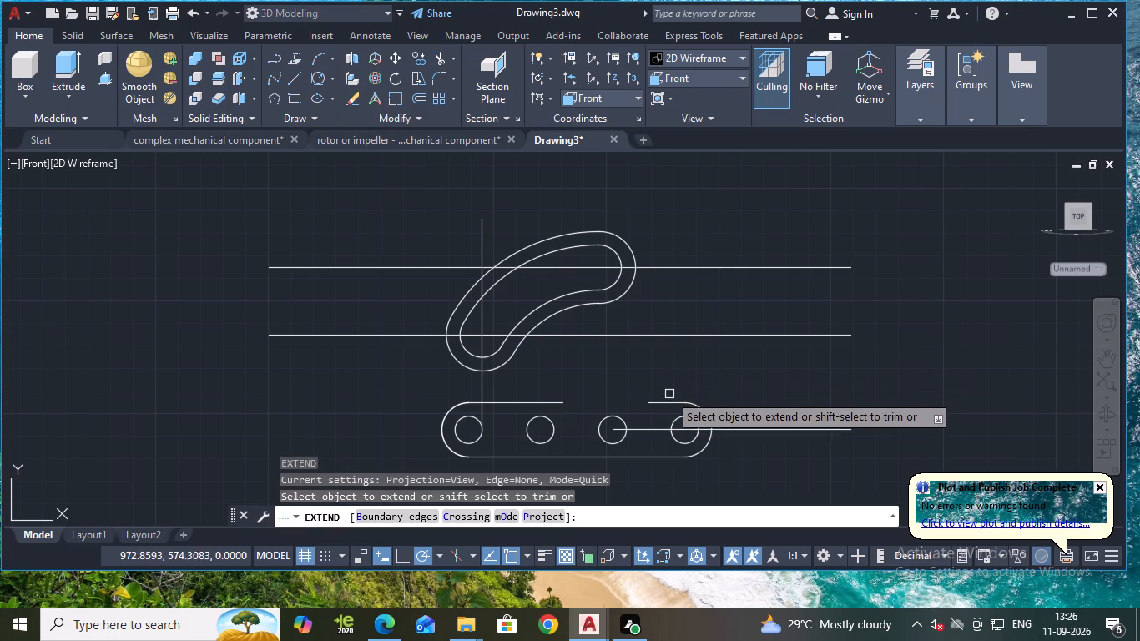
left_click(550, 402)
key("Escape")
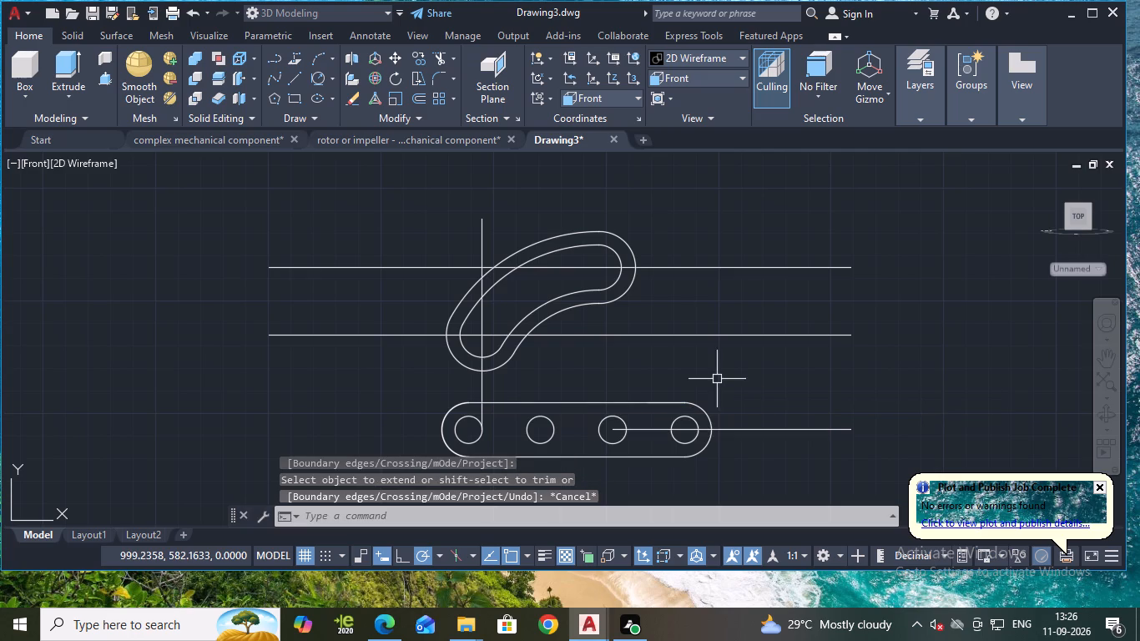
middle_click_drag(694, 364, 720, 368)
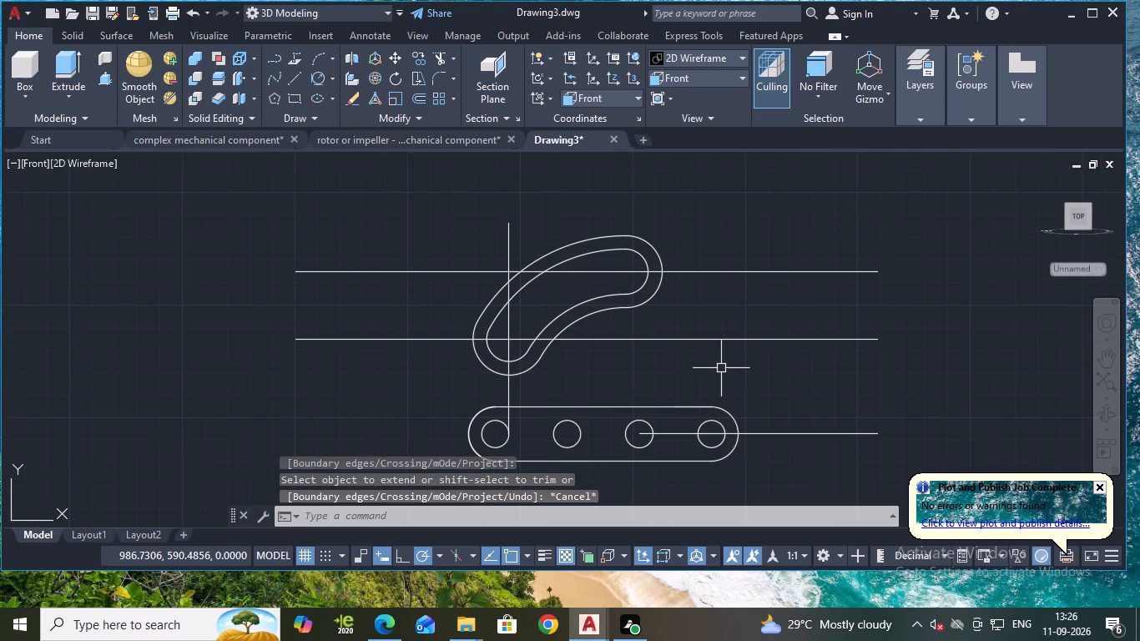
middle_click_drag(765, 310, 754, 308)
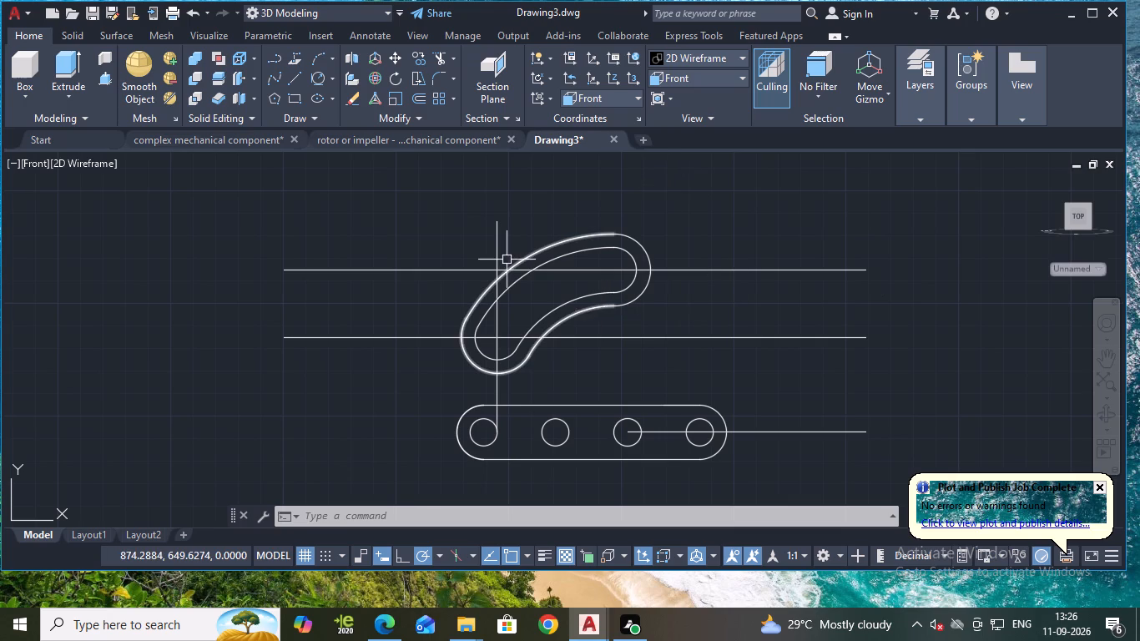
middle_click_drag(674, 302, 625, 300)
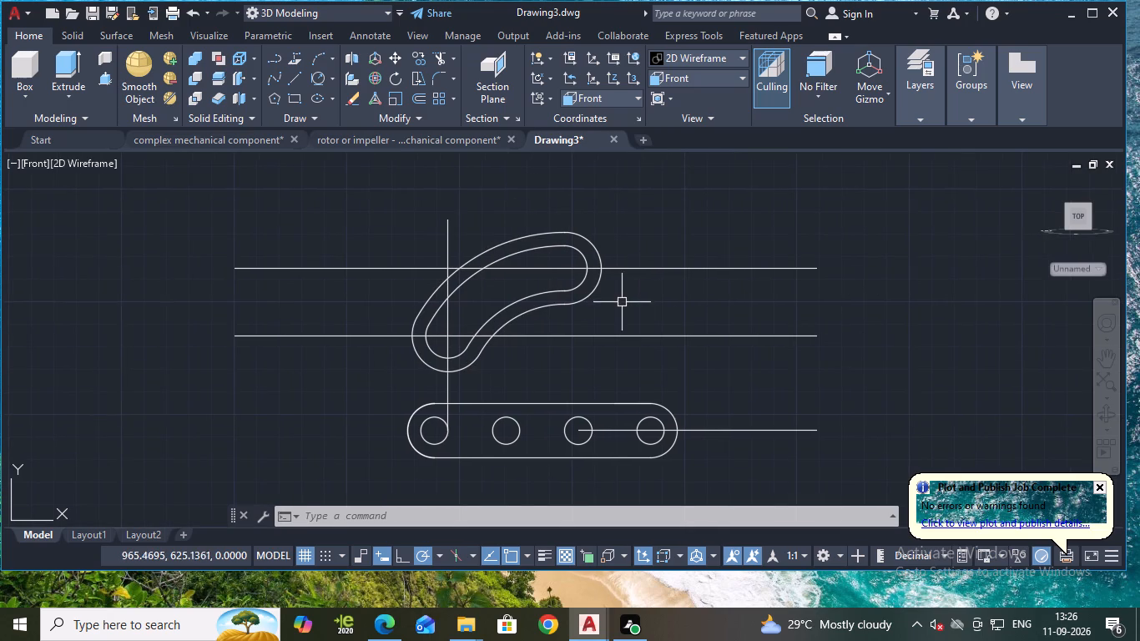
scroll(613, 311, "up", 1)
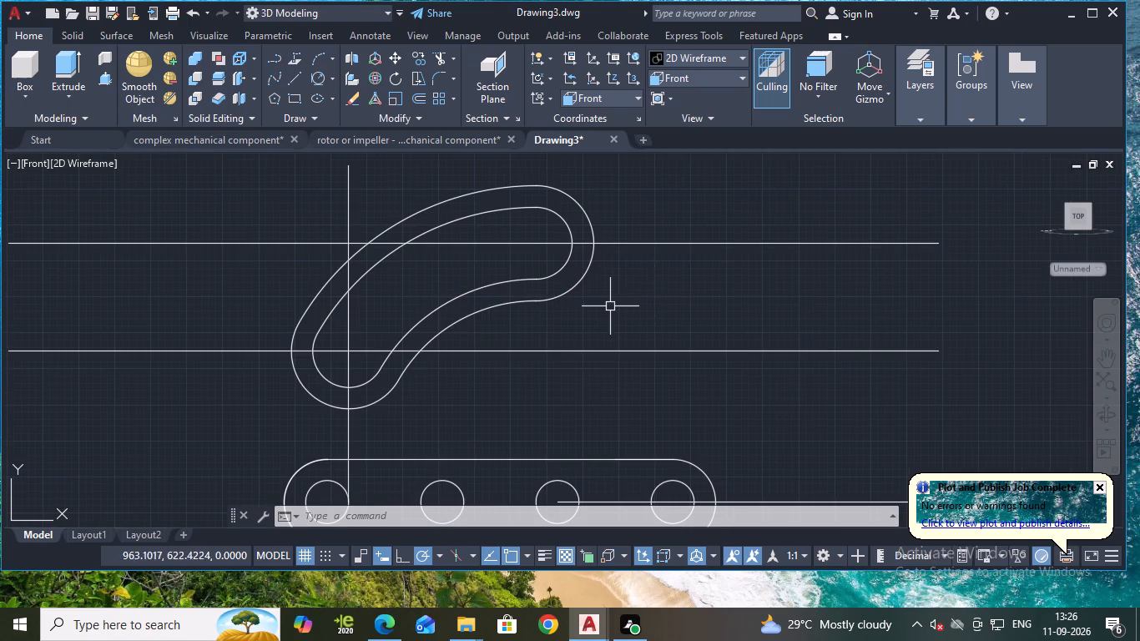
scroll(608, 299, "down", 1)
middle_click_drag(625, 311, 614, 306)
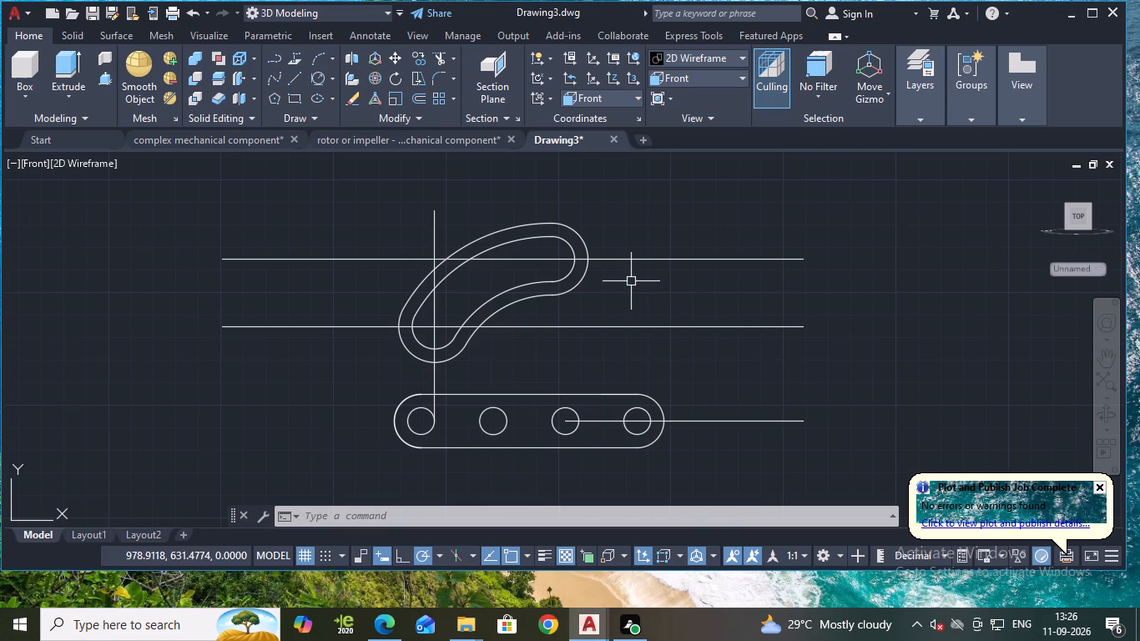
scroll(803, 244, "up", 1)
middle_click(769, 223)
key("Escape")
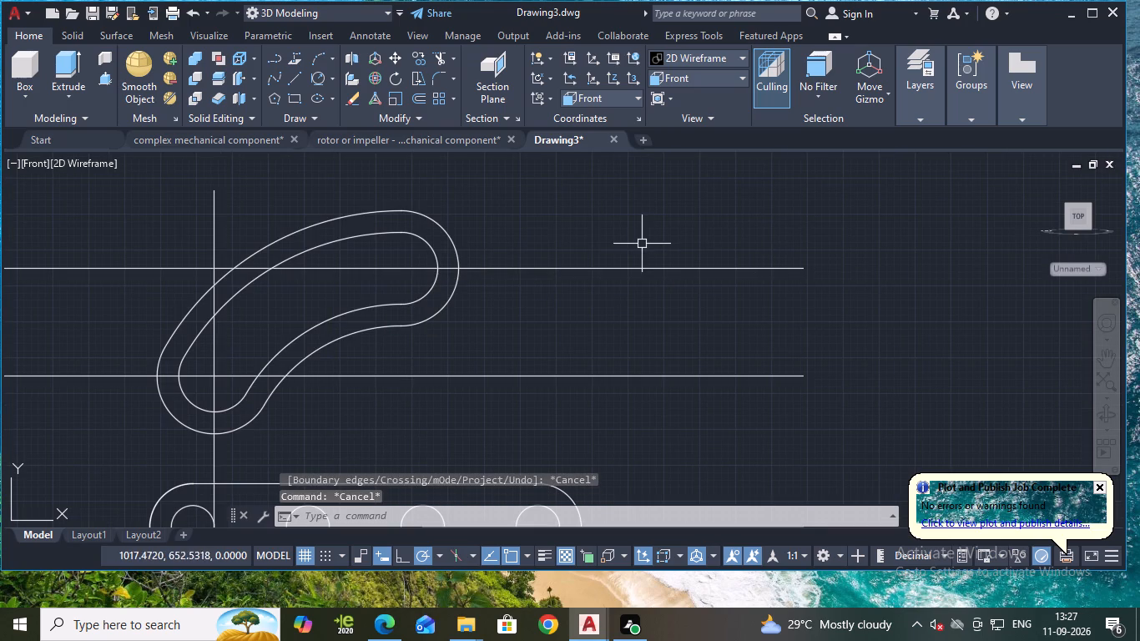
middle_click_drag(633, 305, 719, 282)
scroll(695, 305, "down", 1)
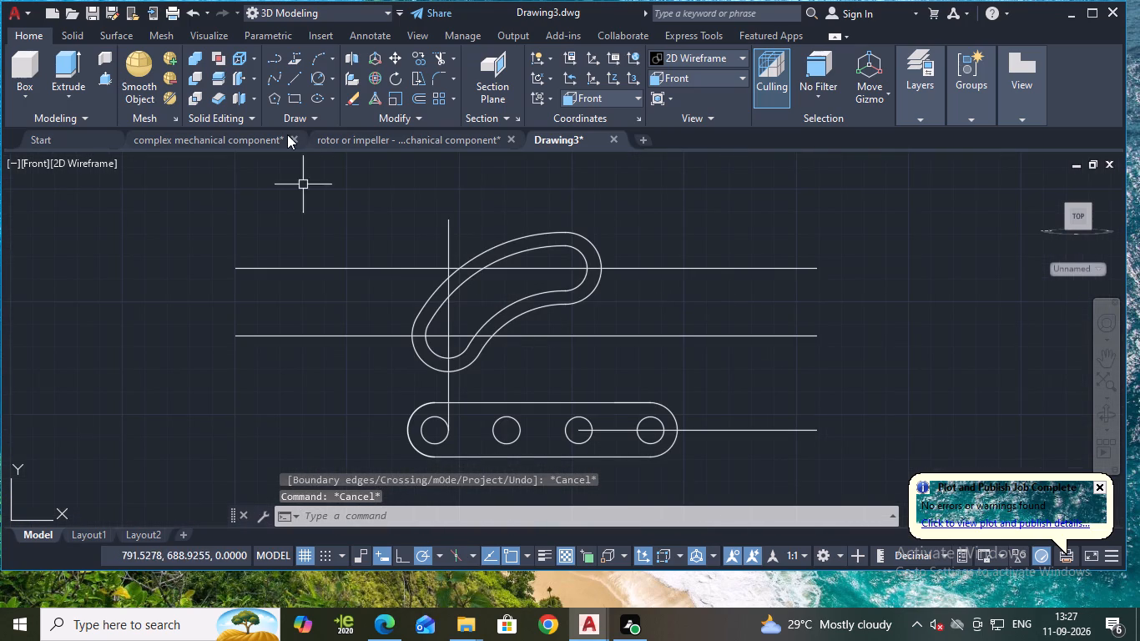
Draw a near-vertical line from a tangent point on the arm's outer right end down to the link's top edge.
left_click(288, 86)
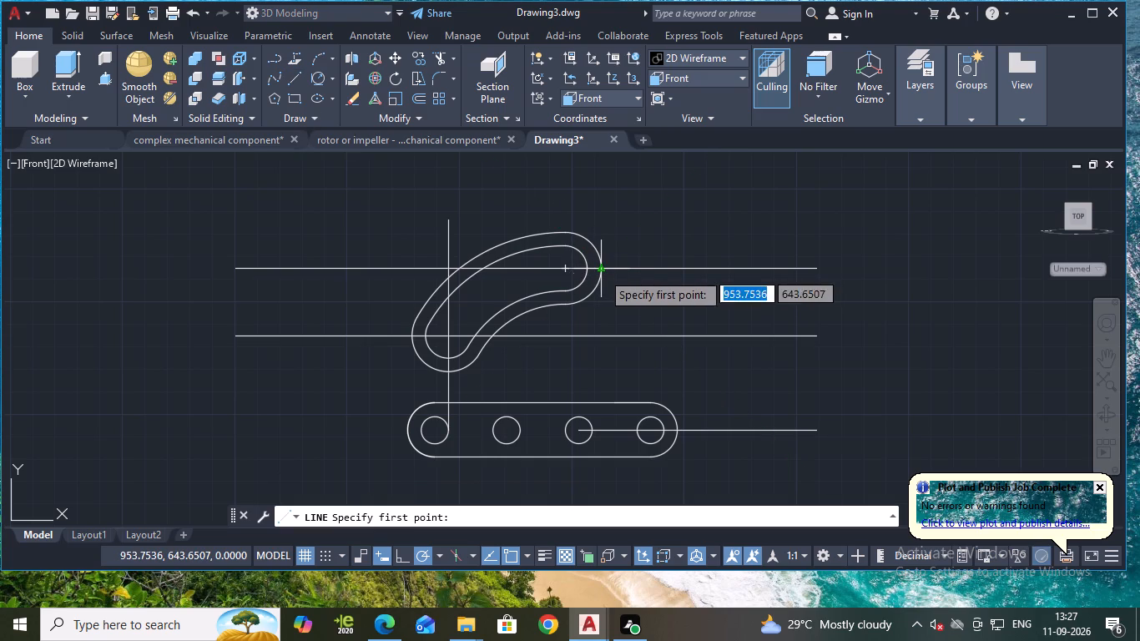
key("Escape")
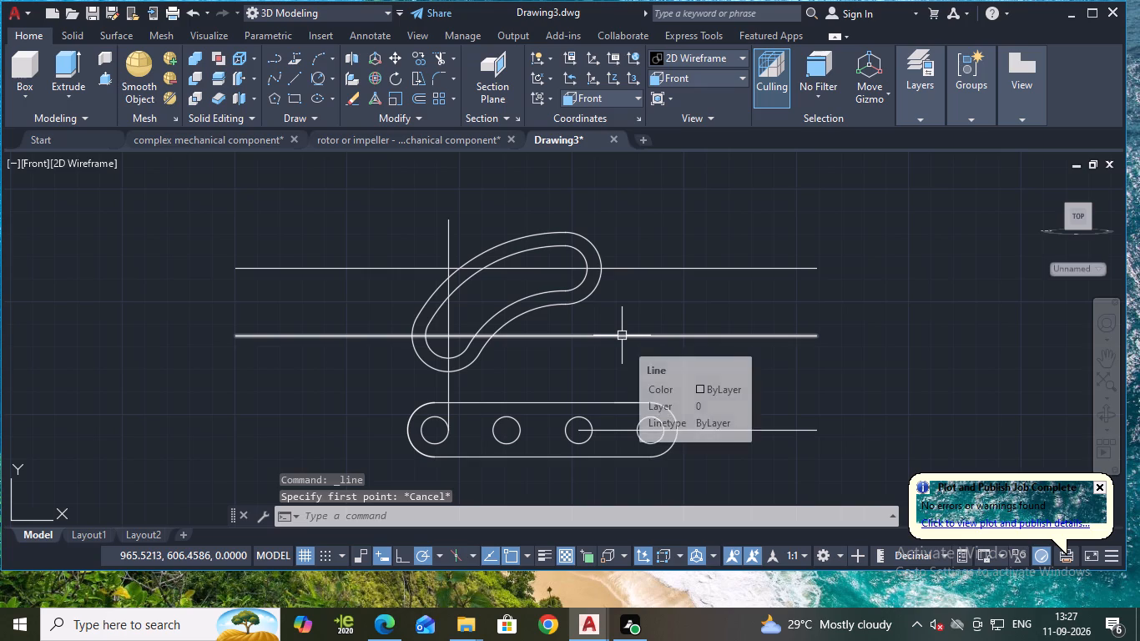
key("l")
key("Return")
type("tan")
key("Return")
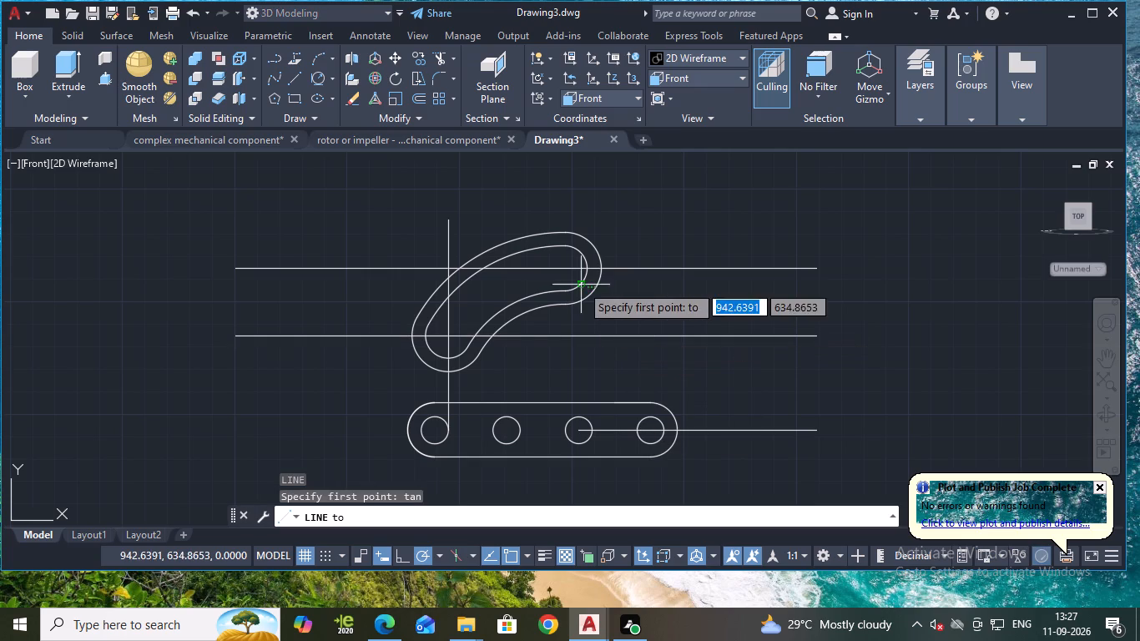
left_click(599, 283)
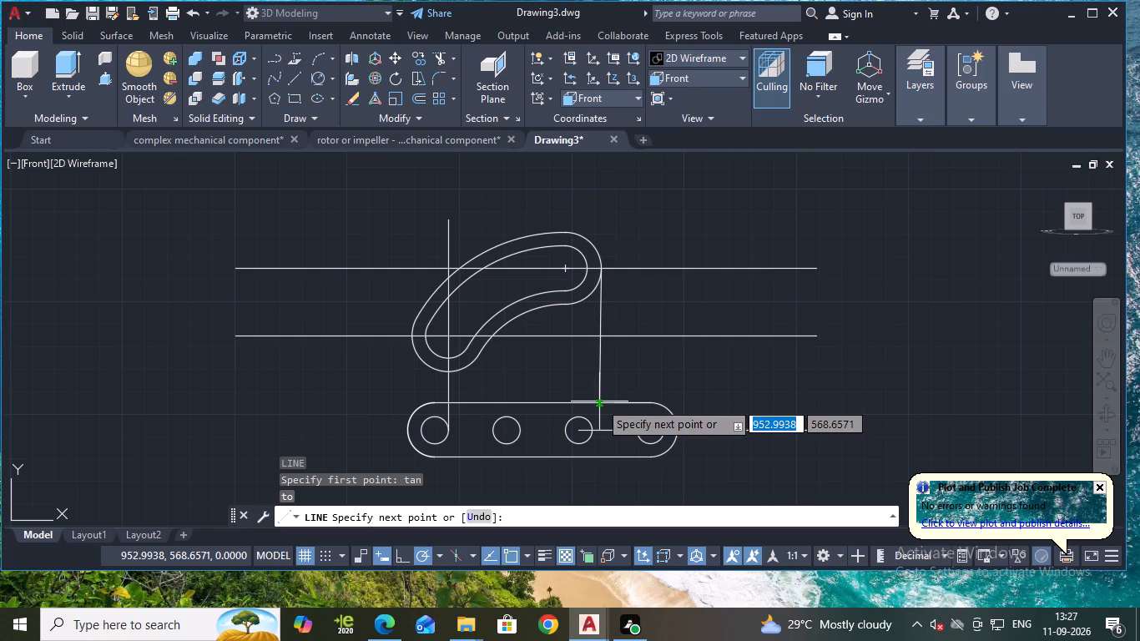
left_click(599, 401)
key("Escape")
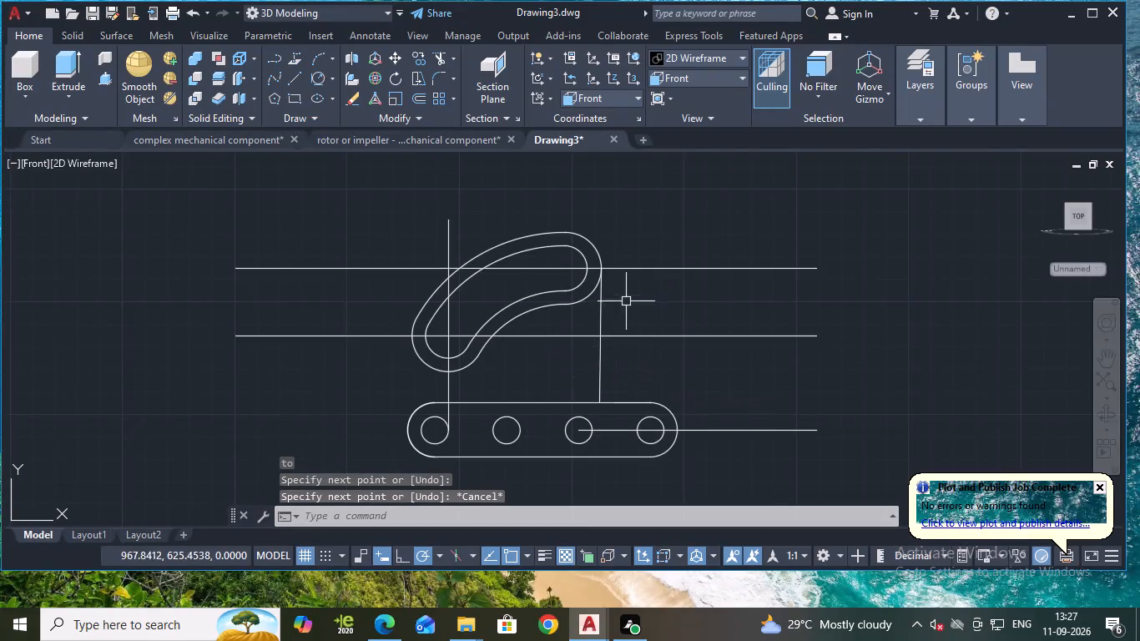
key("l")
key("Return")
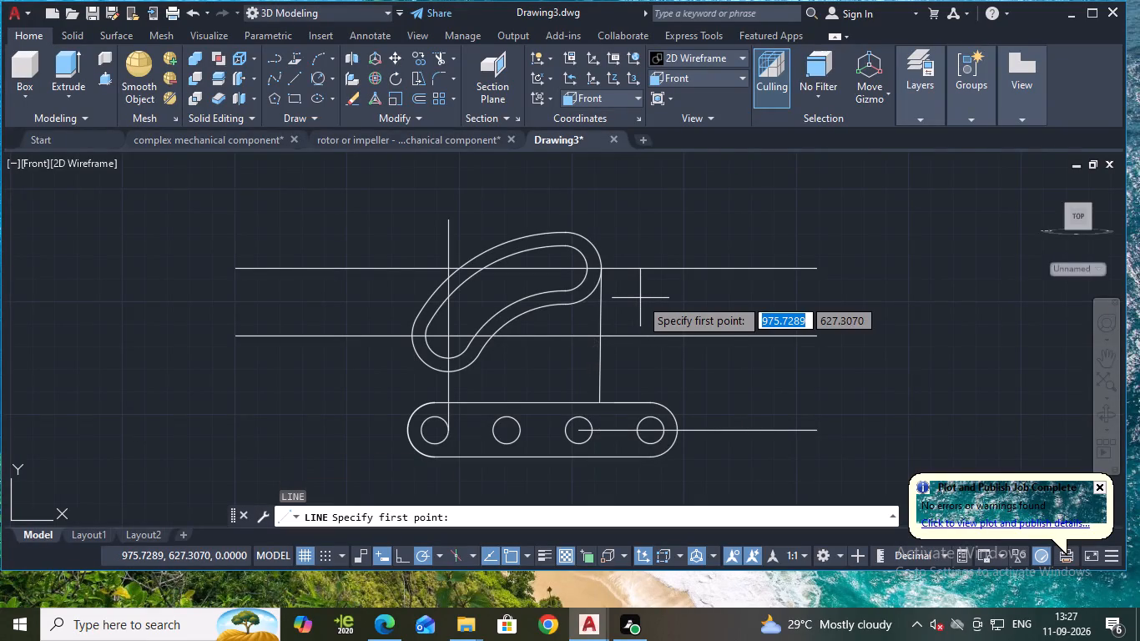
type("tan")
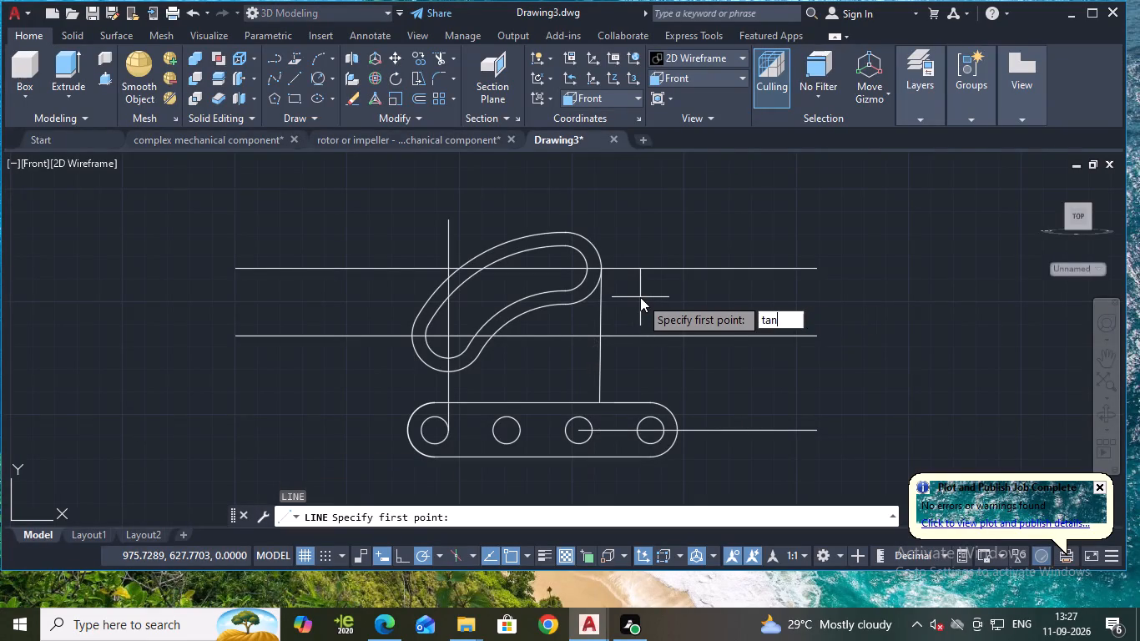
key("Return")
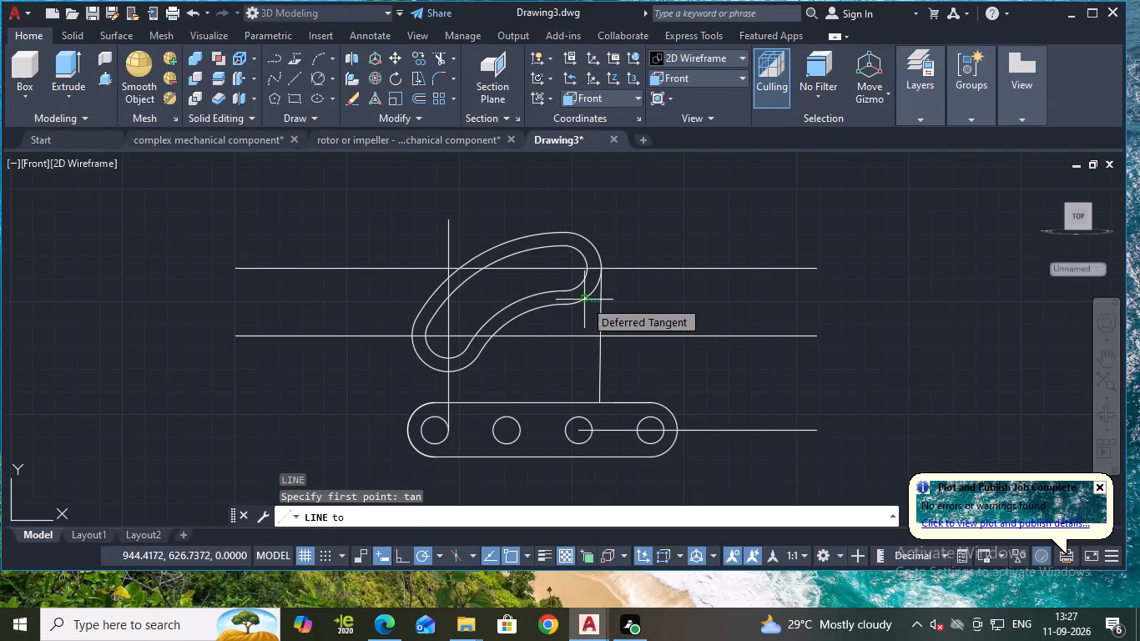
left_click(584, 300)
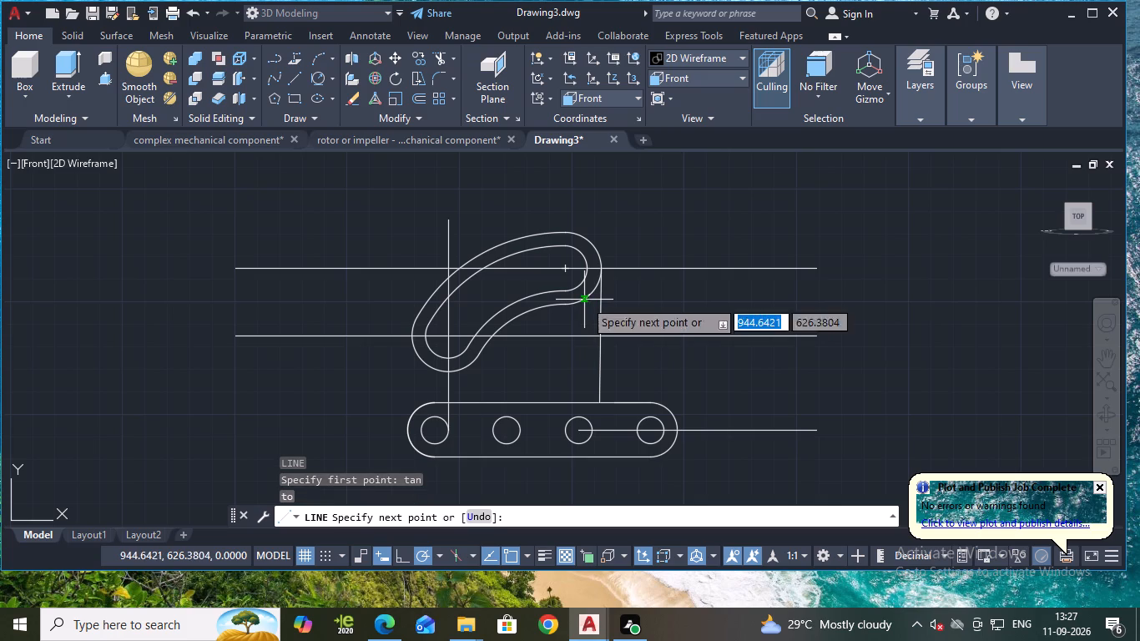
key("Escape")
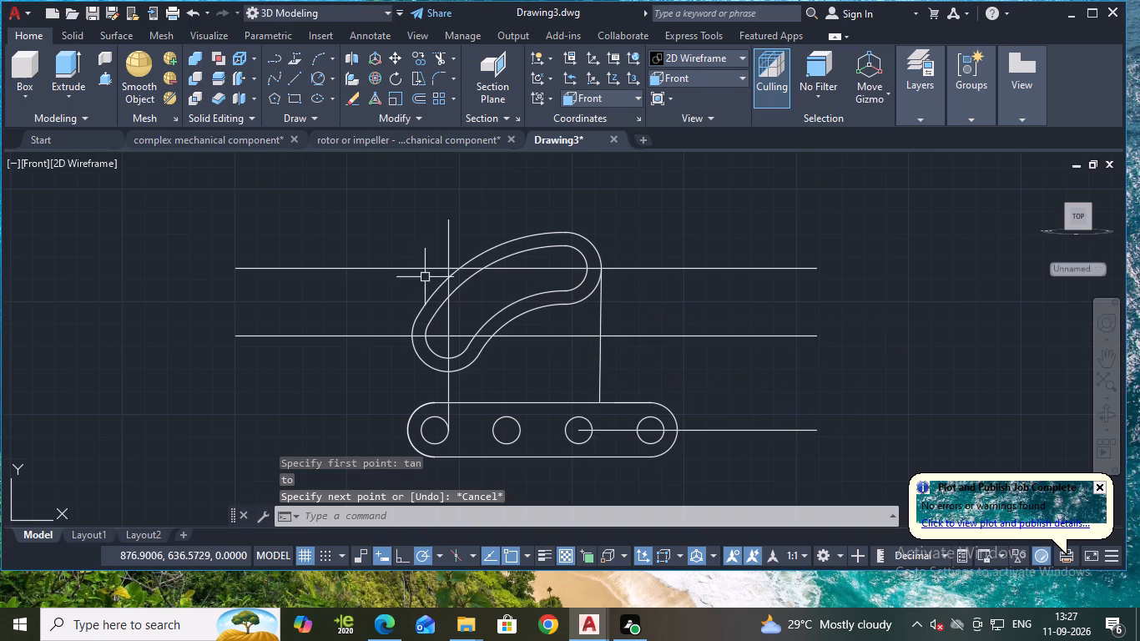
Offset the new near-vertical line by 7.5 toward the inside of the arm.
key("o")
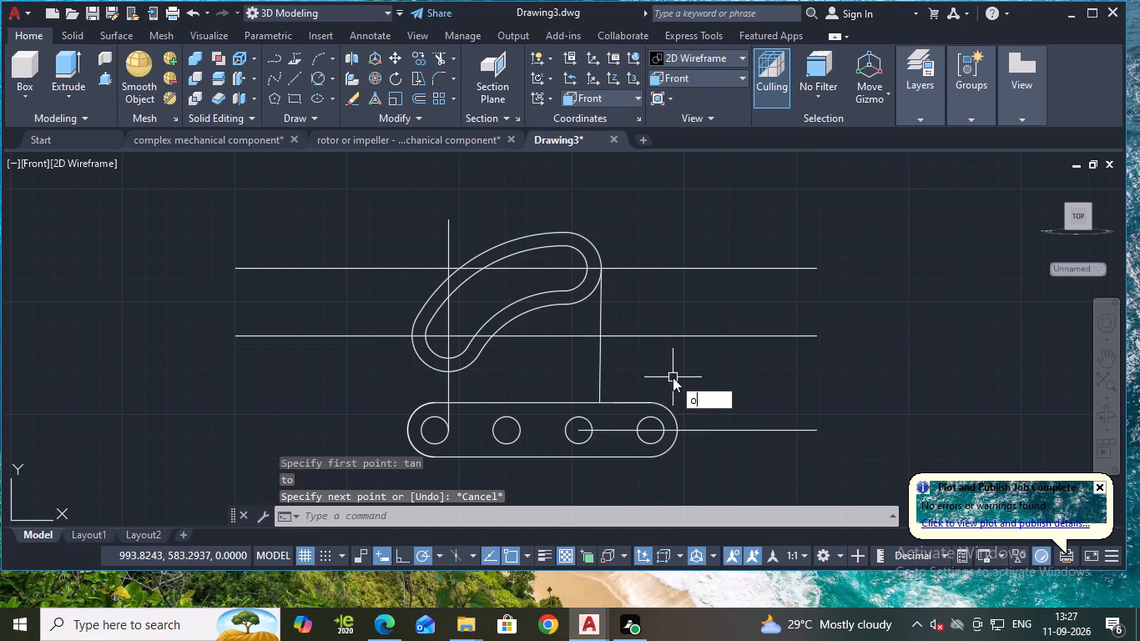
key("Return")
key("Return")
left_click(602, 372)
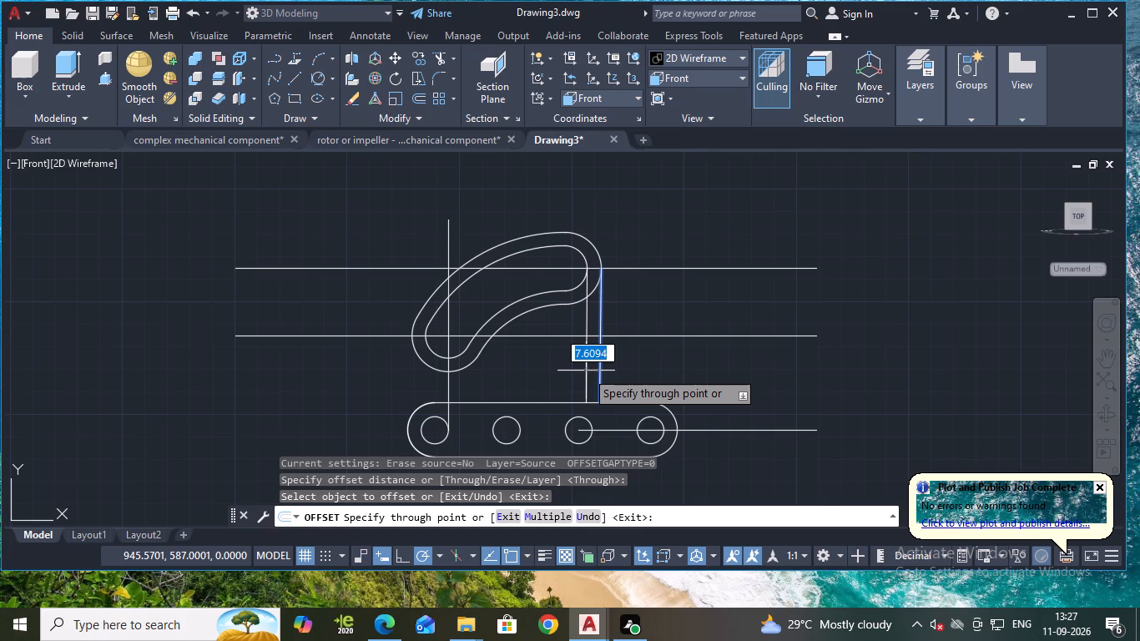
type("7.5")
key("Return")
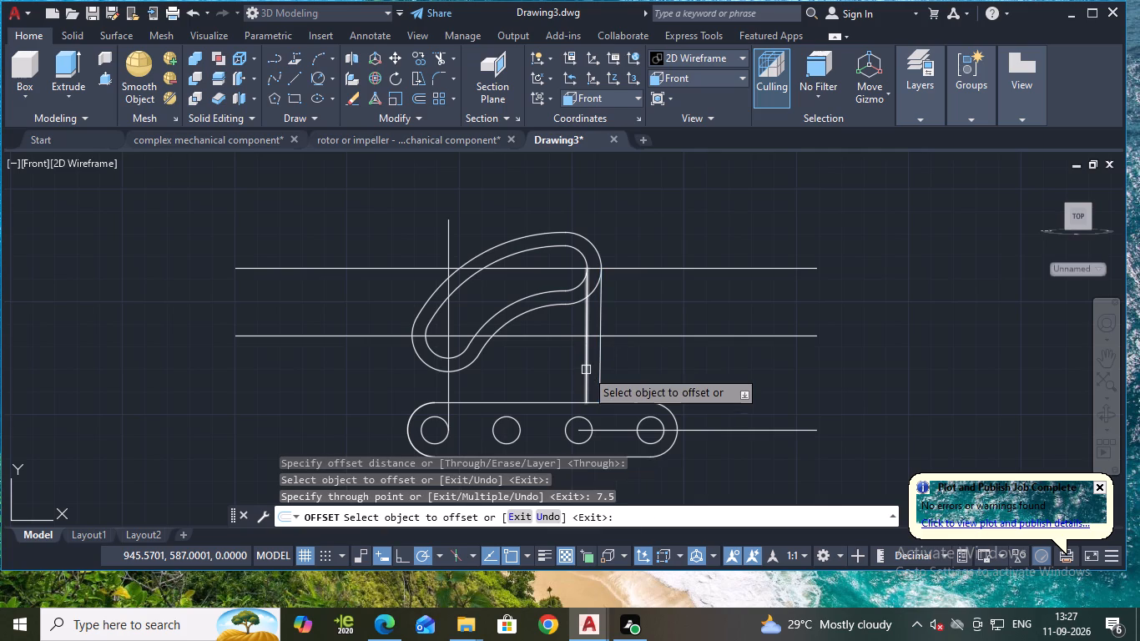
key("Escape")
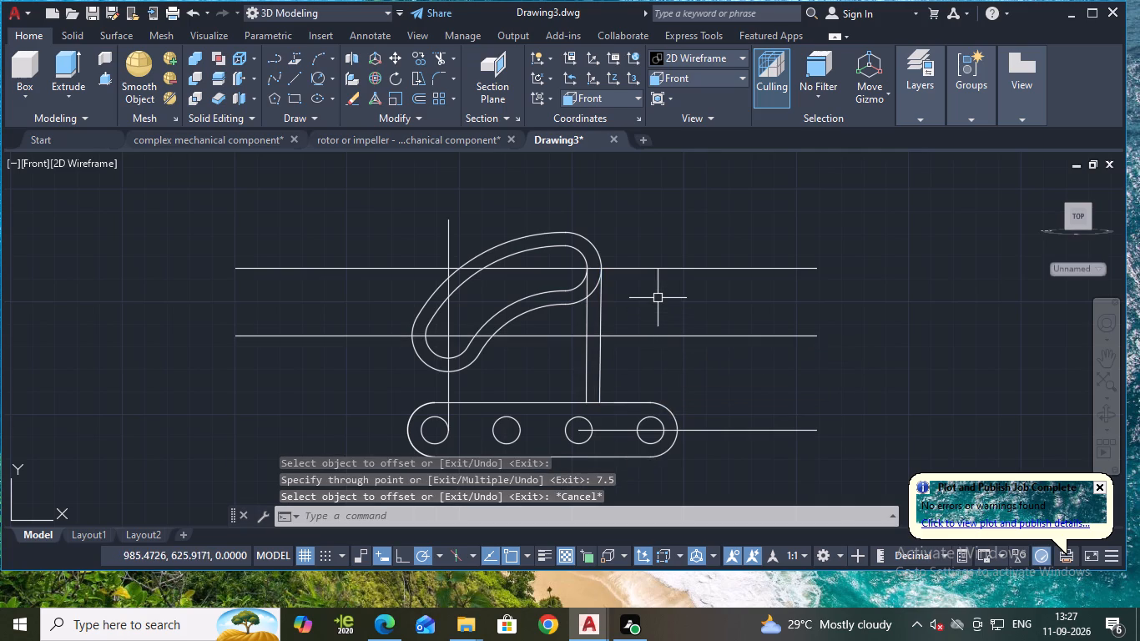
Trim the upper part of the offset line that lies inside the arm's outer outline.
type("tr")
key("Return")
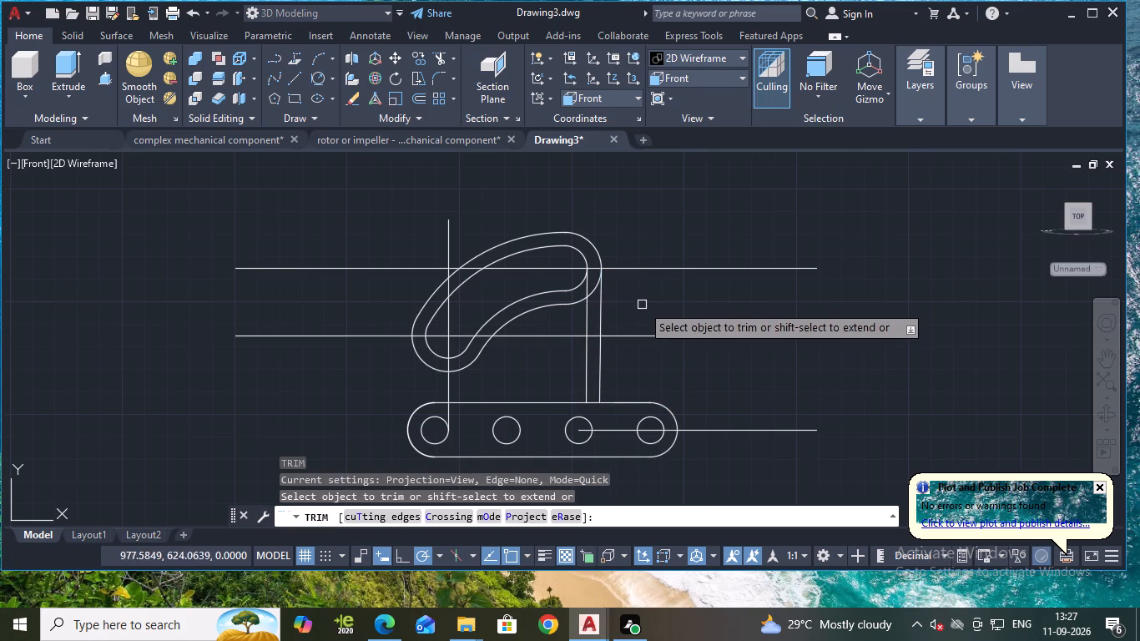
scroll(600, 287, "up", 2)
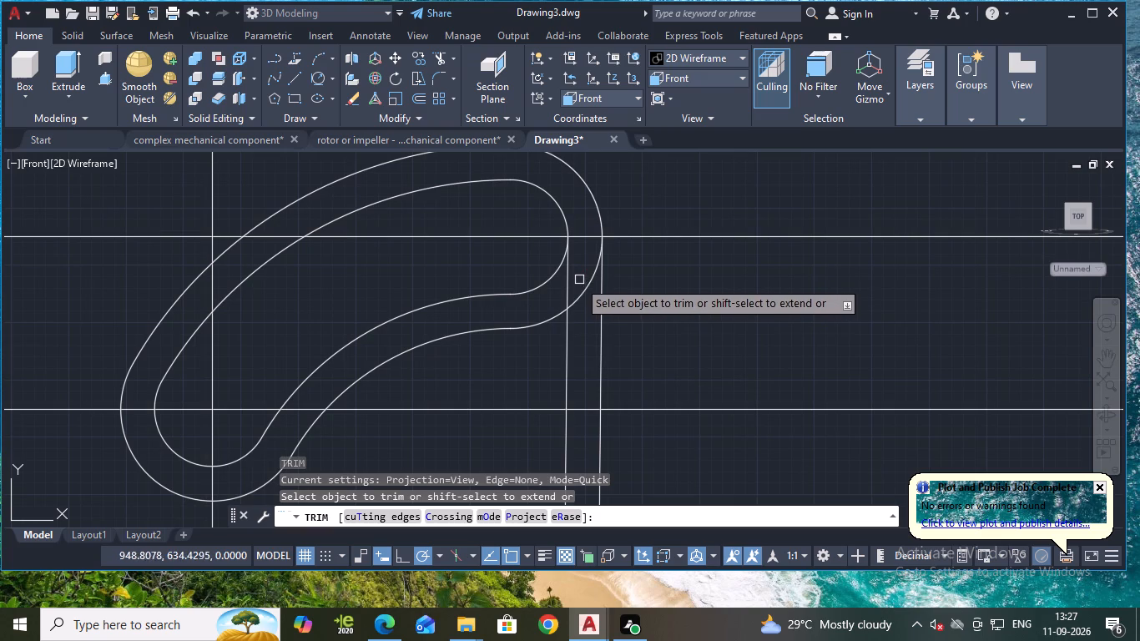
left_click(564, 285)
scroll(677, 299, "down", 1)
key("Escape")
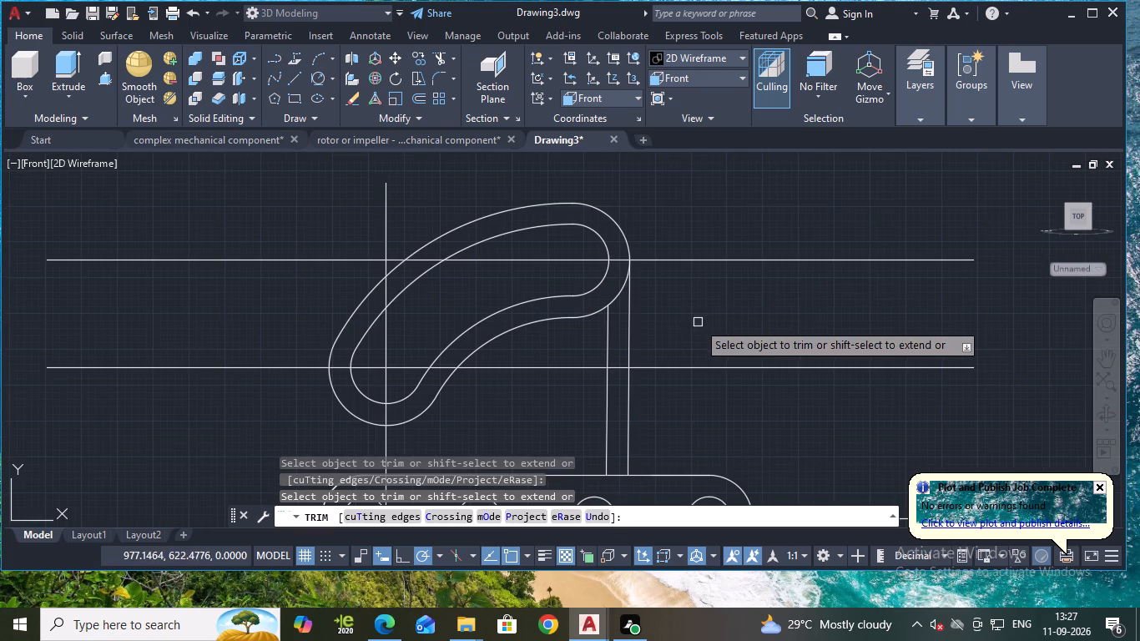
scroll(691, 326, "down", 1)
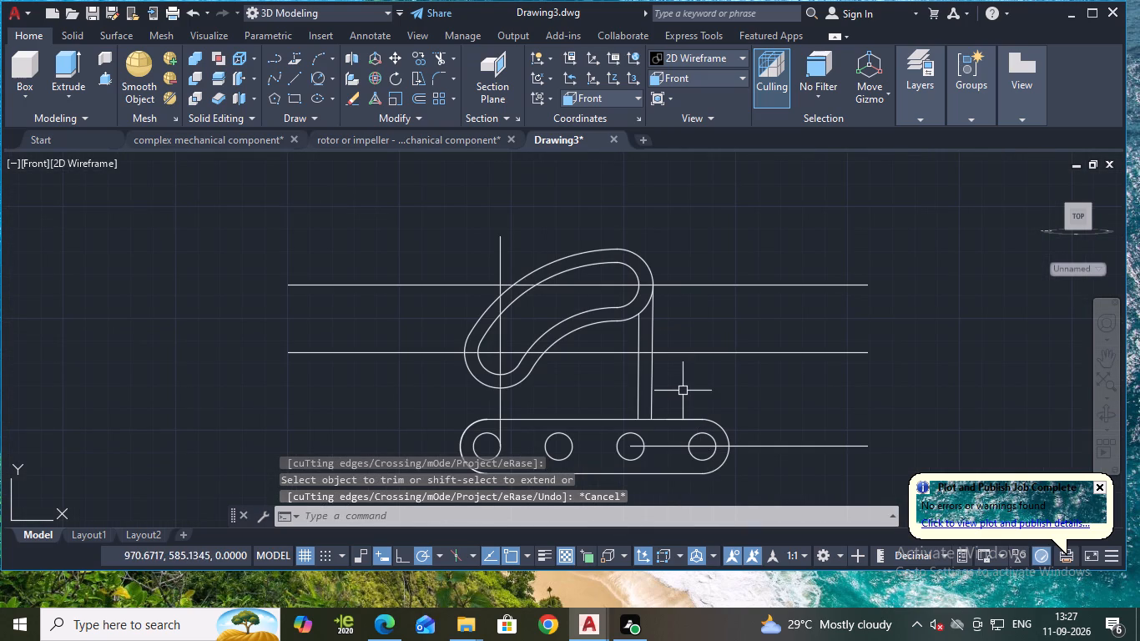
middle_click_drag(686, 397, 694, 368)
scroll(694, 368, "up", 1)
key("Escape")
scroll(694, 368, "down", 1)
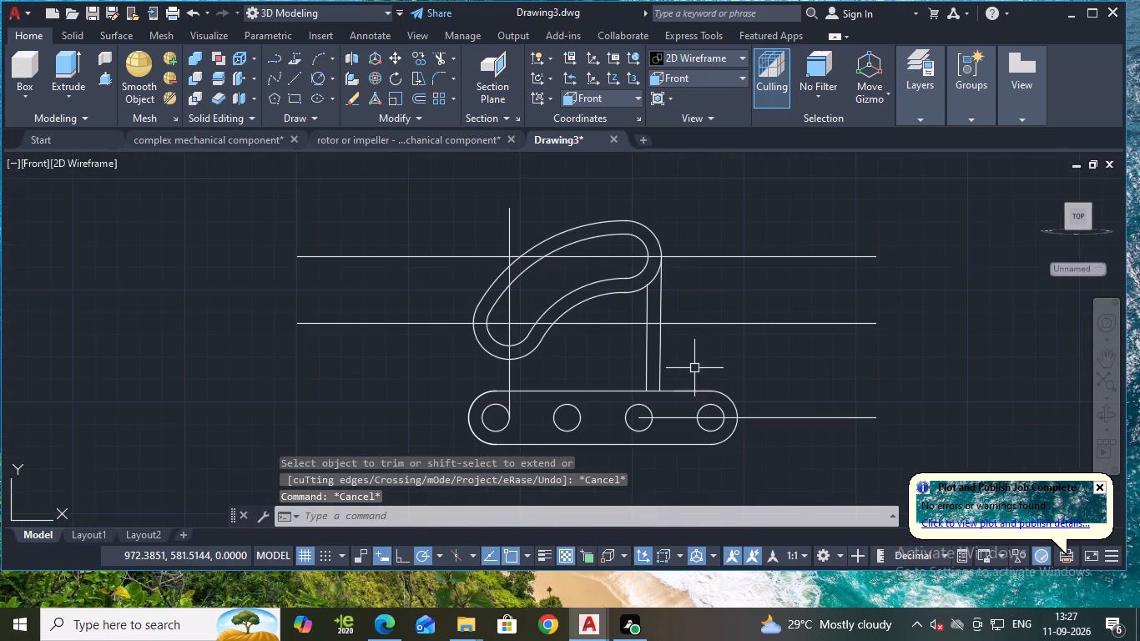
Fillet the right vertical line into the link's top edge with a radius of 20.
key("f")
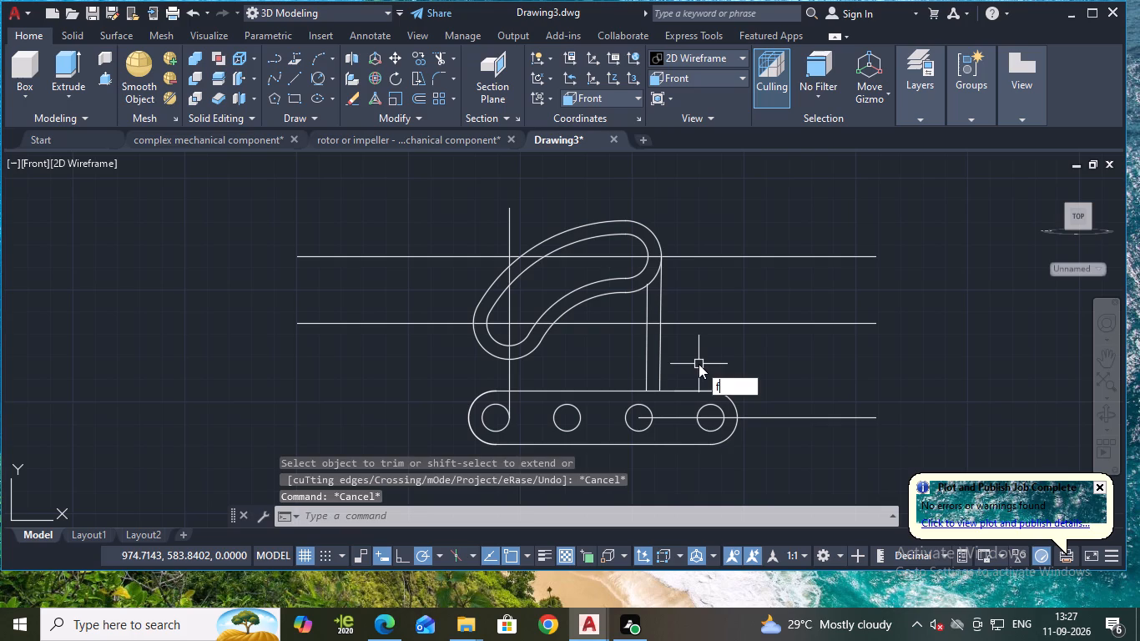
key("Return")
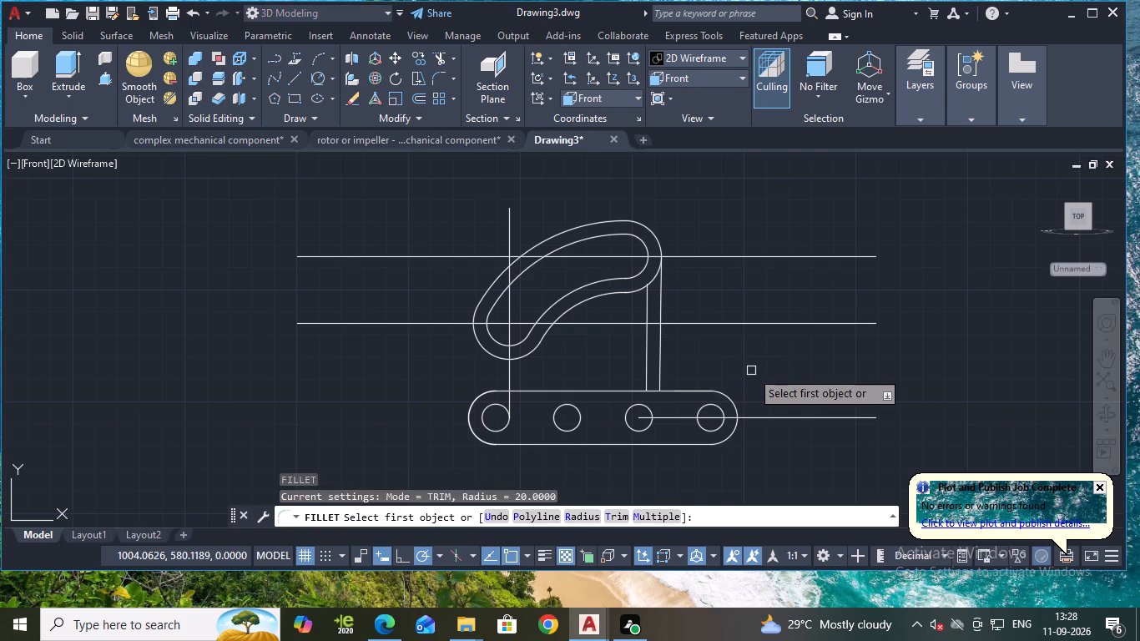
type("20")
key("Return")
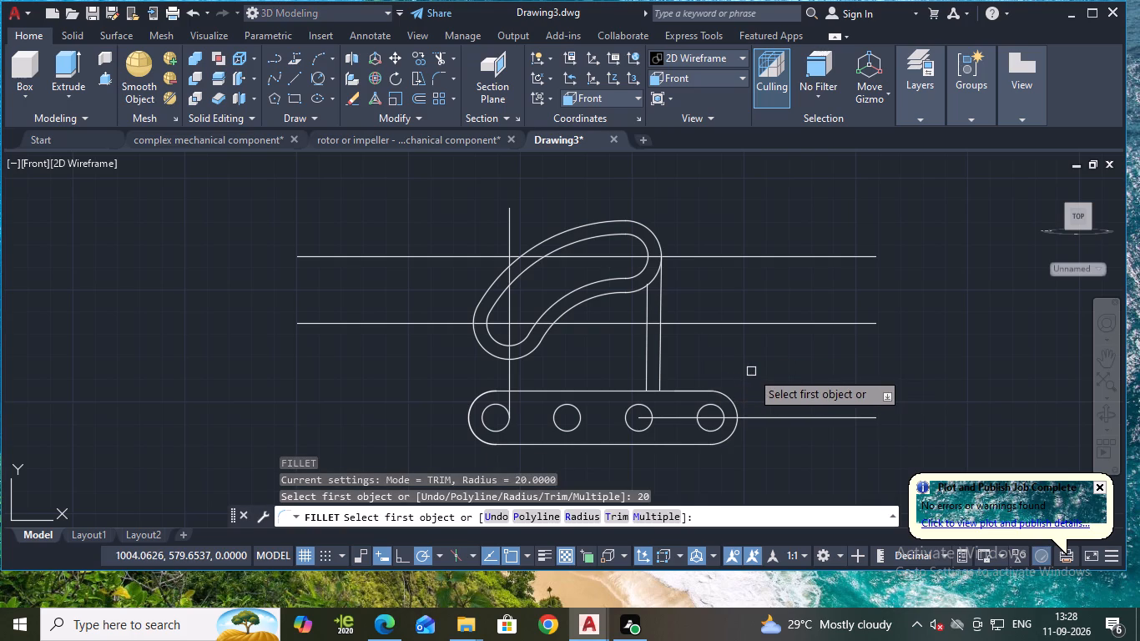
left_click(658, 376)
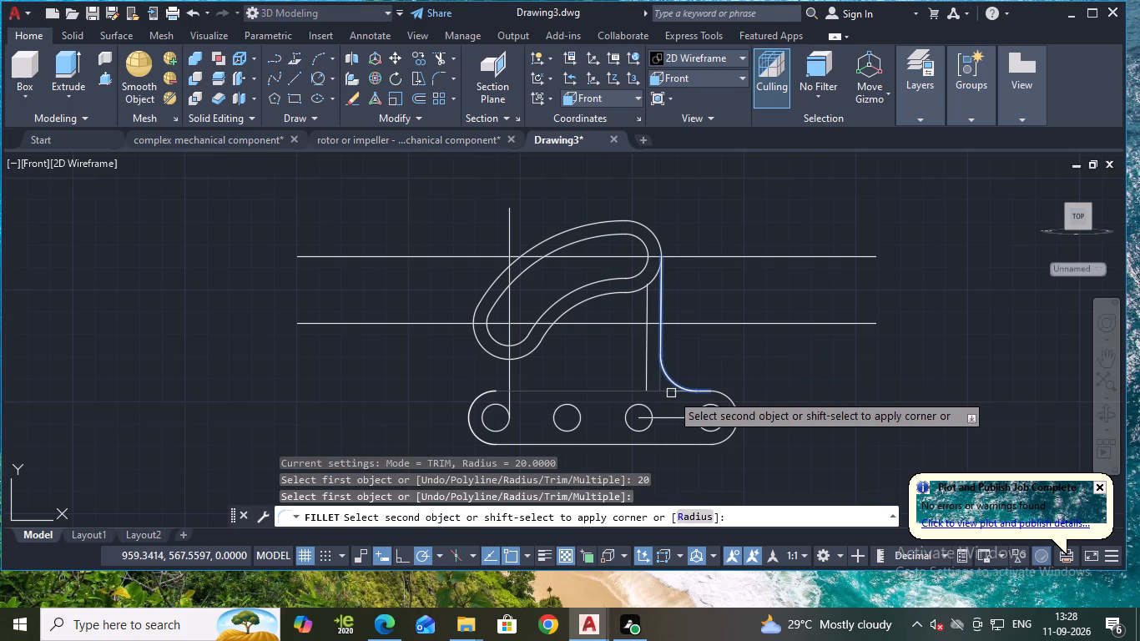
left_click(671, 393)
key("Escape")
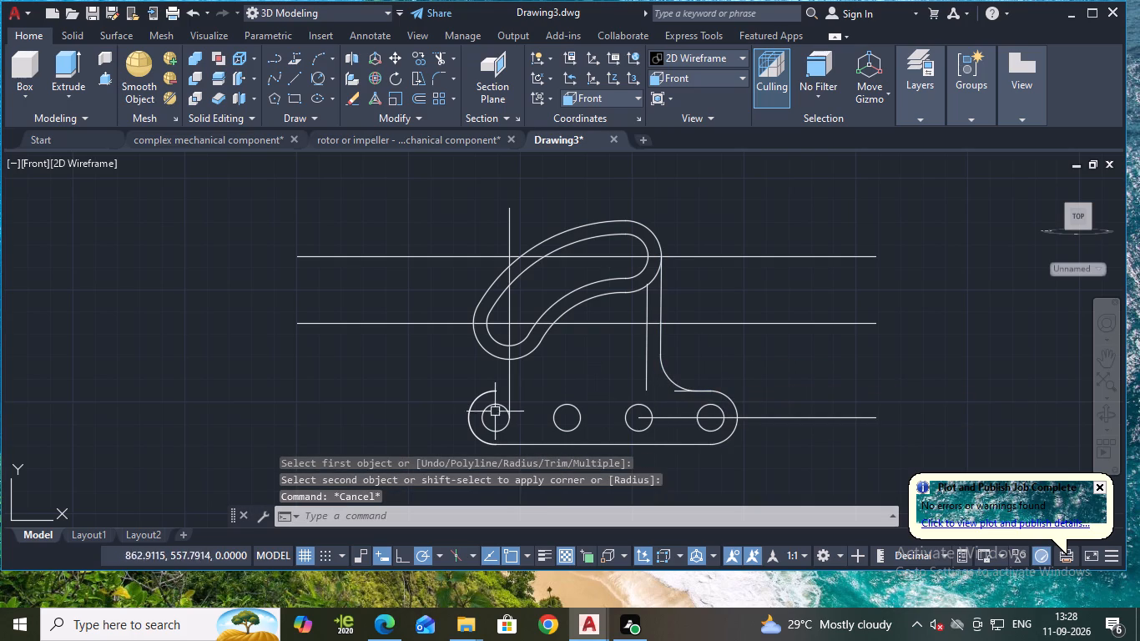
Draw a horizontal line about 100 long from the link's left end arc to the remaining right part of its top edge.
left_click(291, 84)
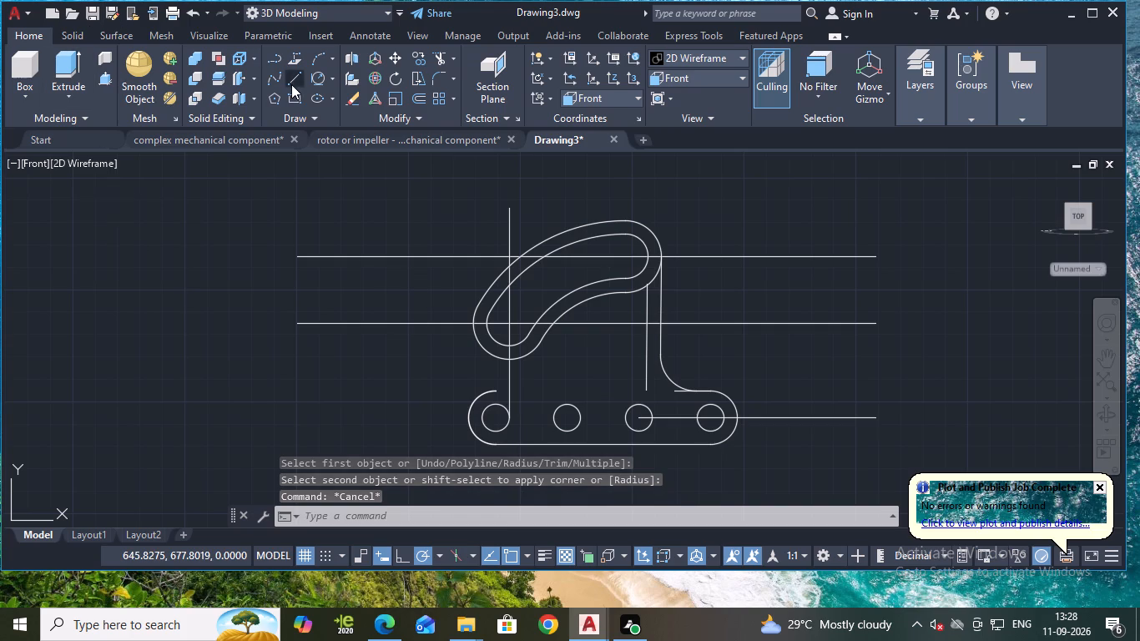
left_click(496, 391)
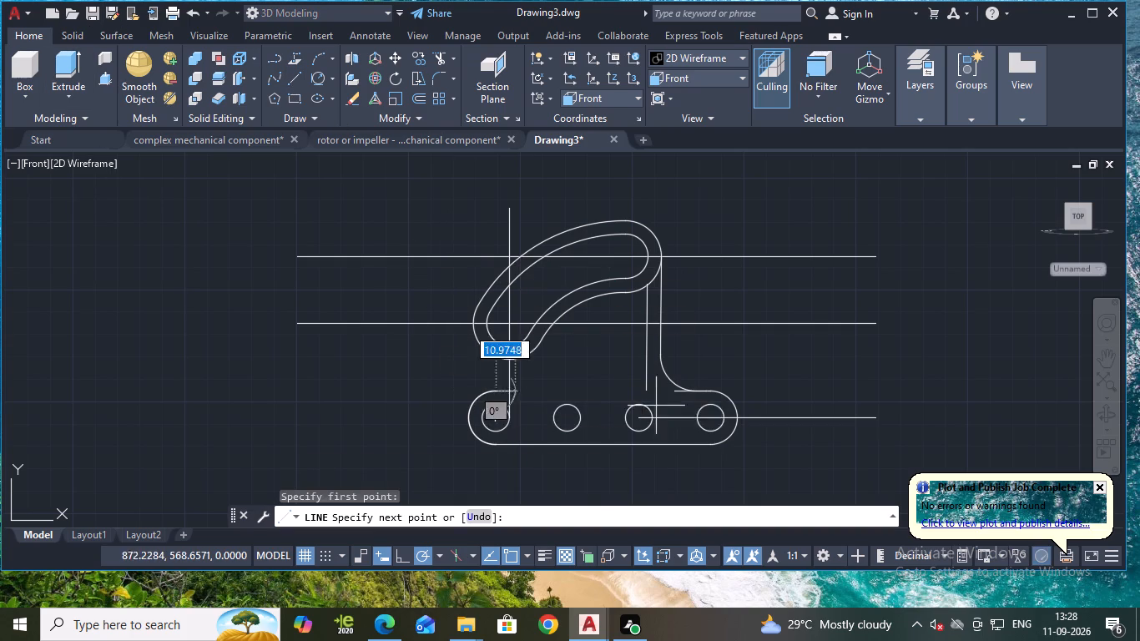
scroll(683, 394, "up", 3)
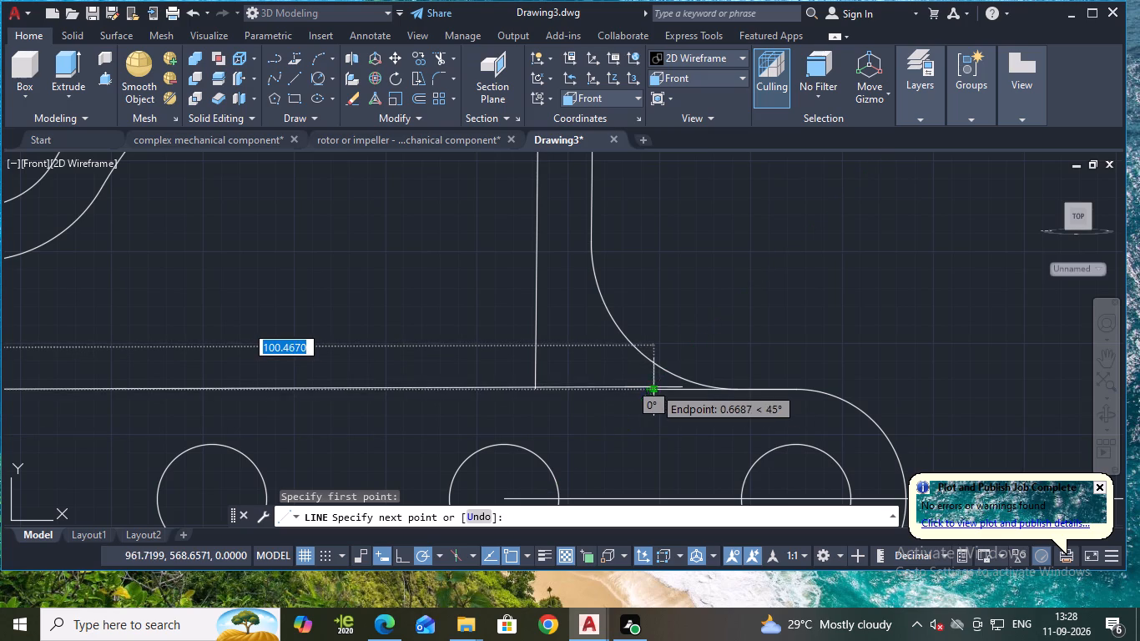
scroll(651, 389, "up", 3)
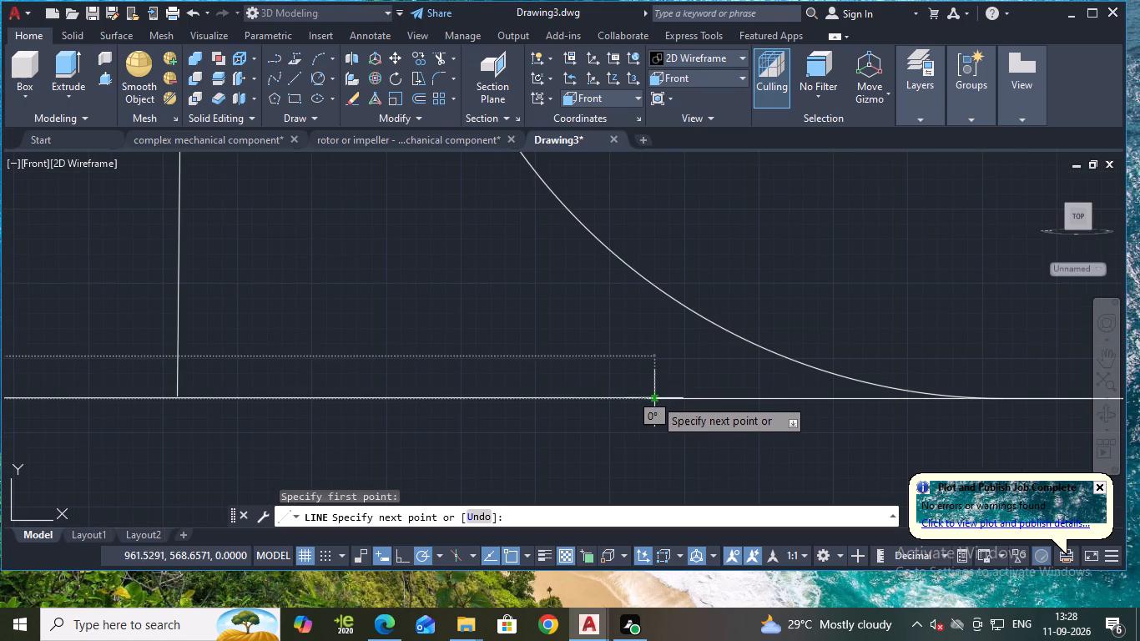
left_click(654, 398)
scroll(708, 373, "down", 2)
key("Escape")
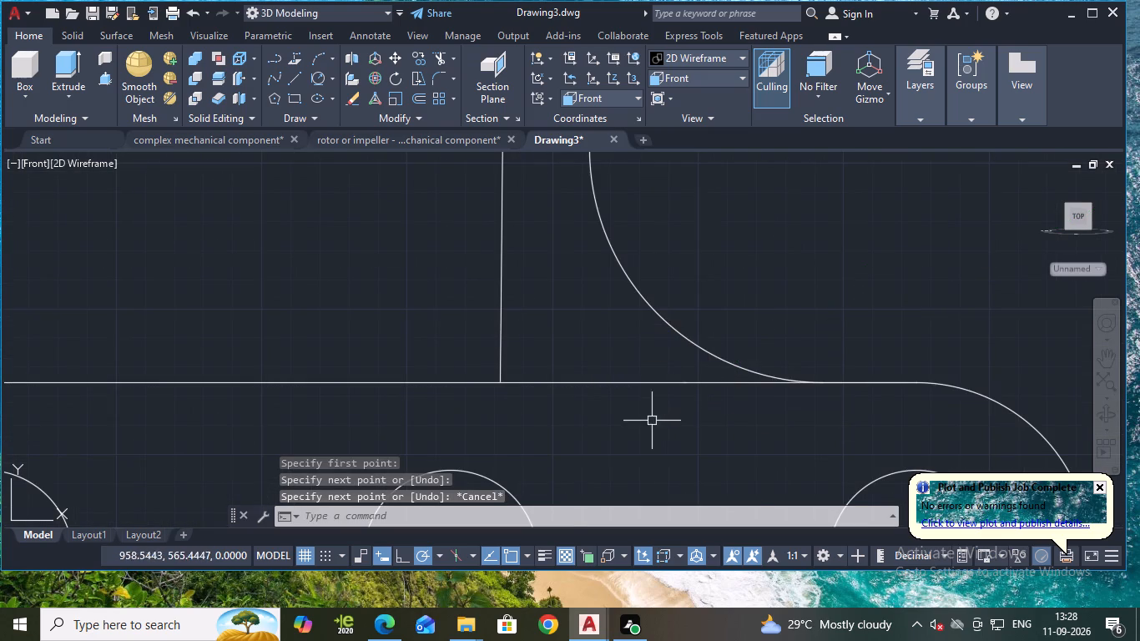
Fillet the web's left vertical line into the link's top edge with a radius of 20.
scroll(642, 417, "down", 1)
key("f")
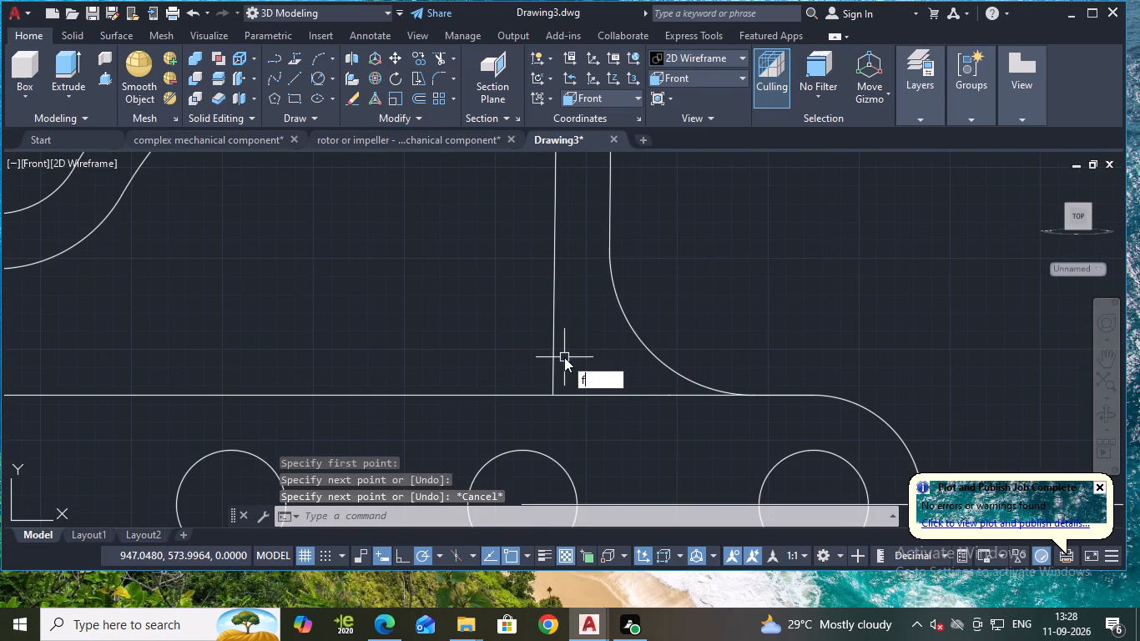
key("Return")
key("r")
key("Return")
key("Return")
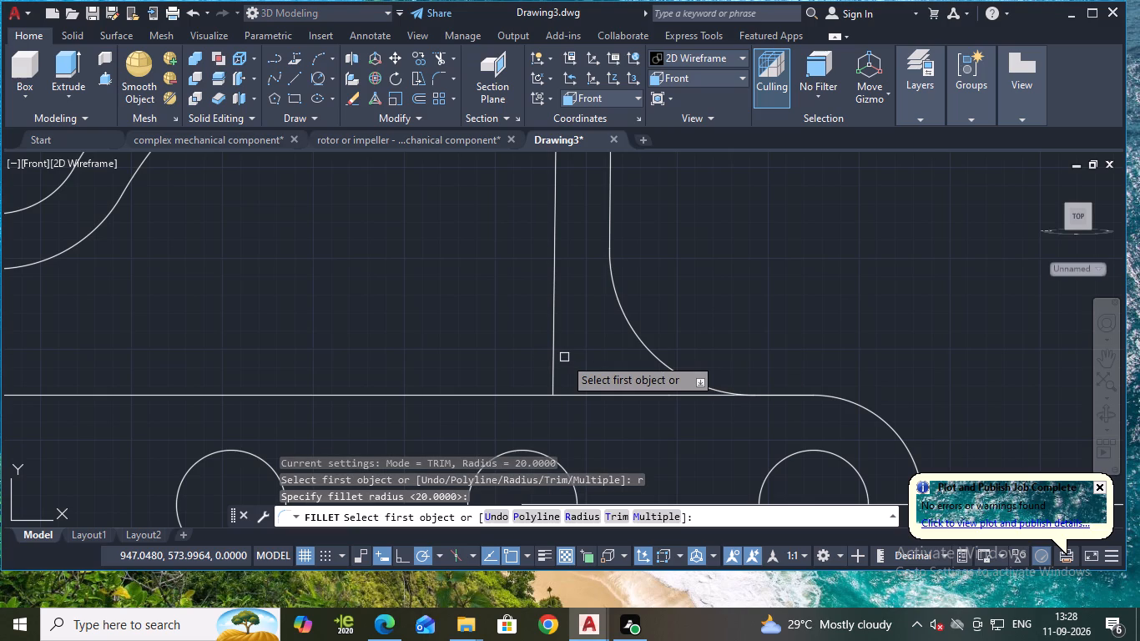
left_click(553, 355)
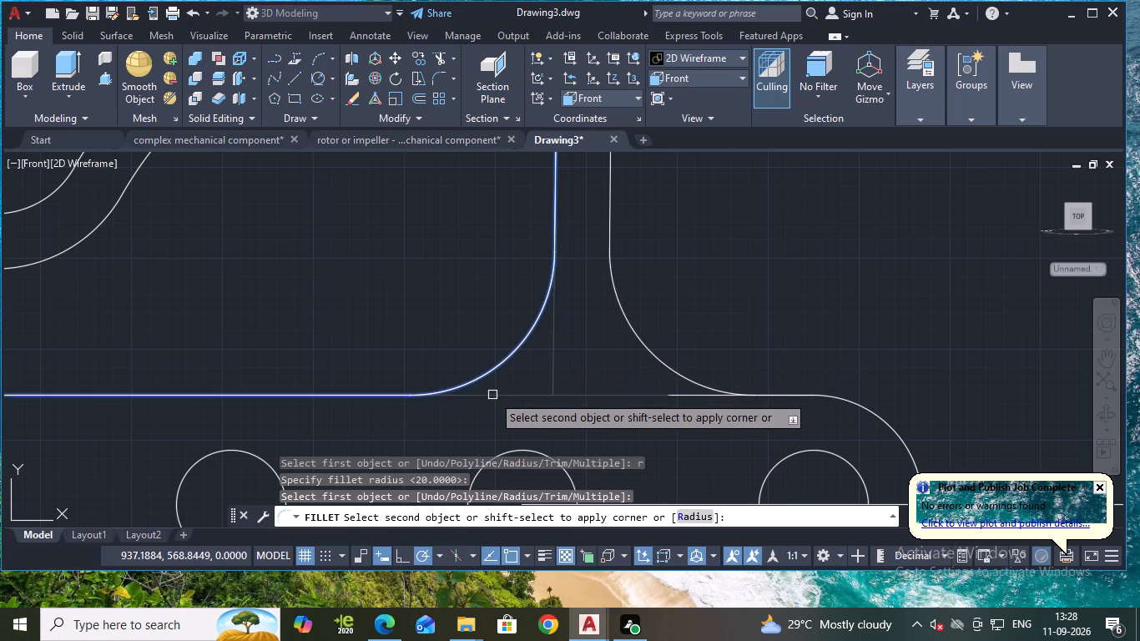
left_click(492, 395)
key("Escape")
Trim the leftover stub of the link's top edge beneath the web's right fillet.
scroll(730, 300, "down", 2)
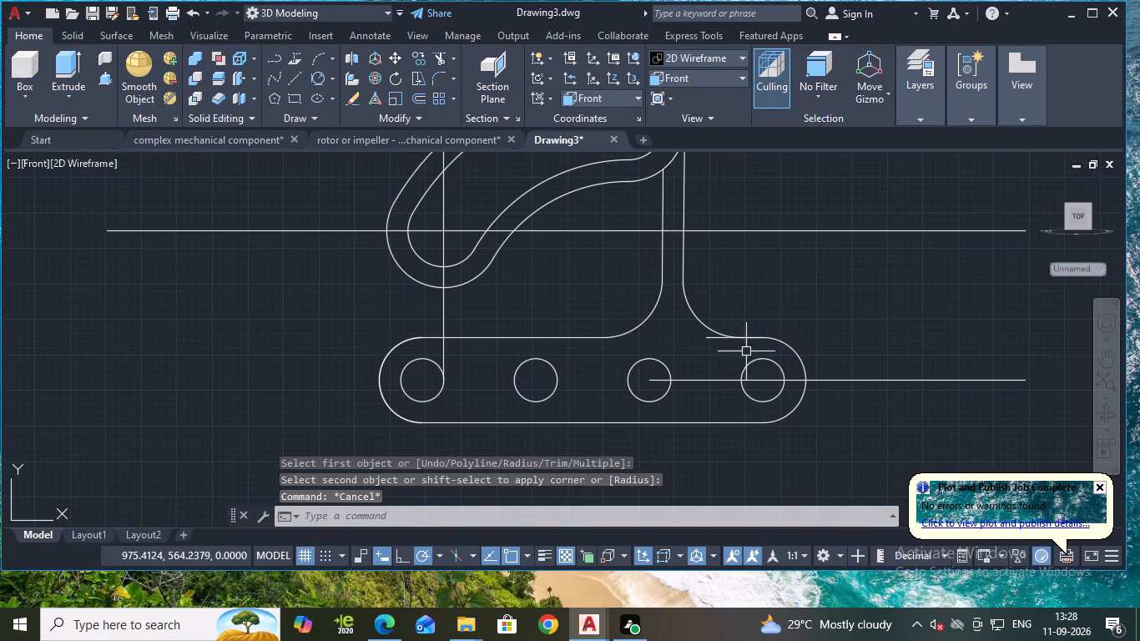
scroll(704, 356, "up", 1)
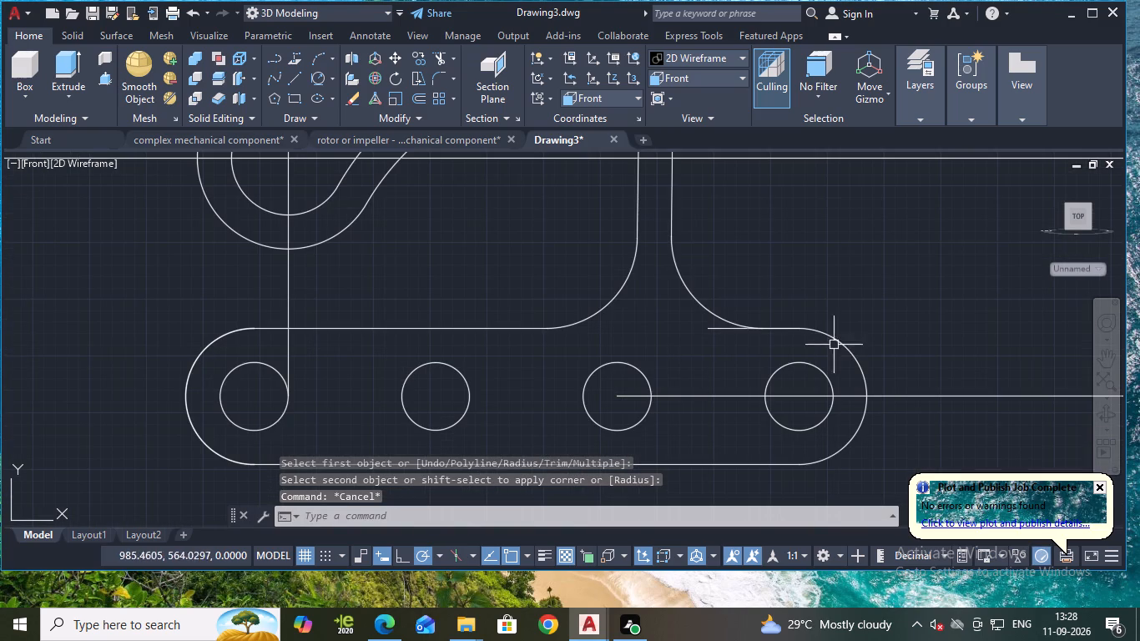
type("tr")
key("Return")
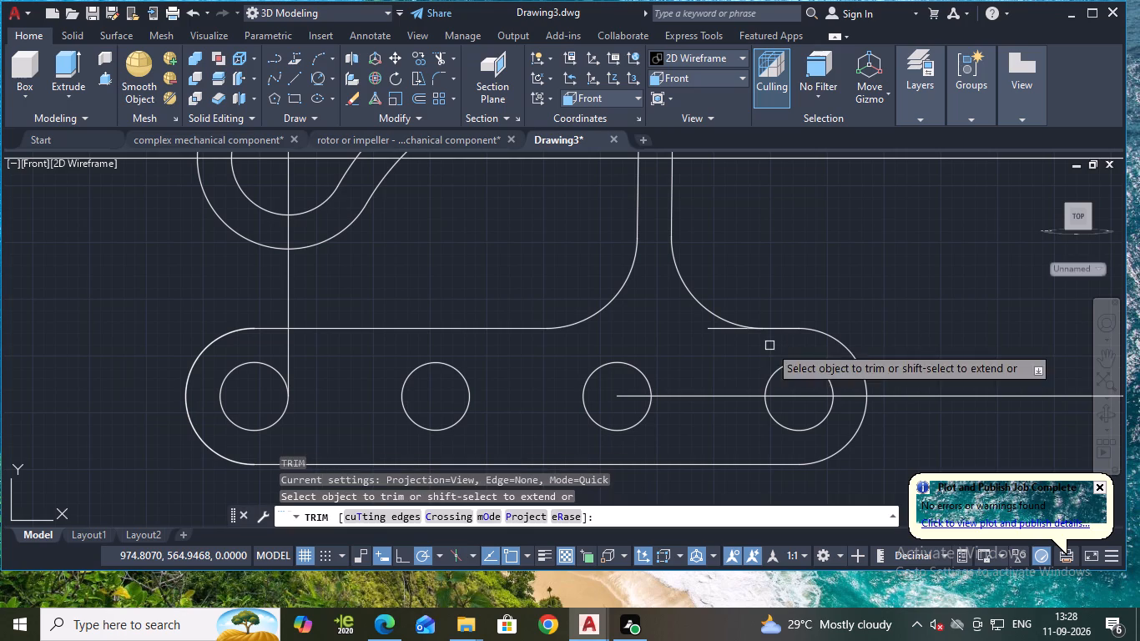
left_click(719, 332)
scroll(719, 332, "down", 1)
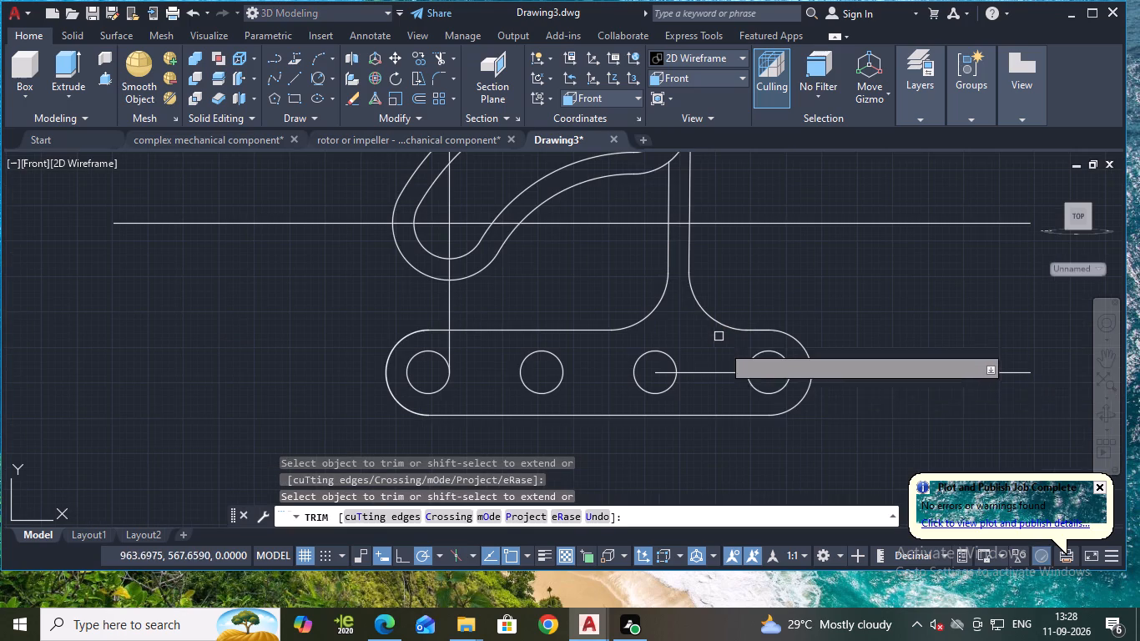
middle_click_drag(827, 275, 860, 342)
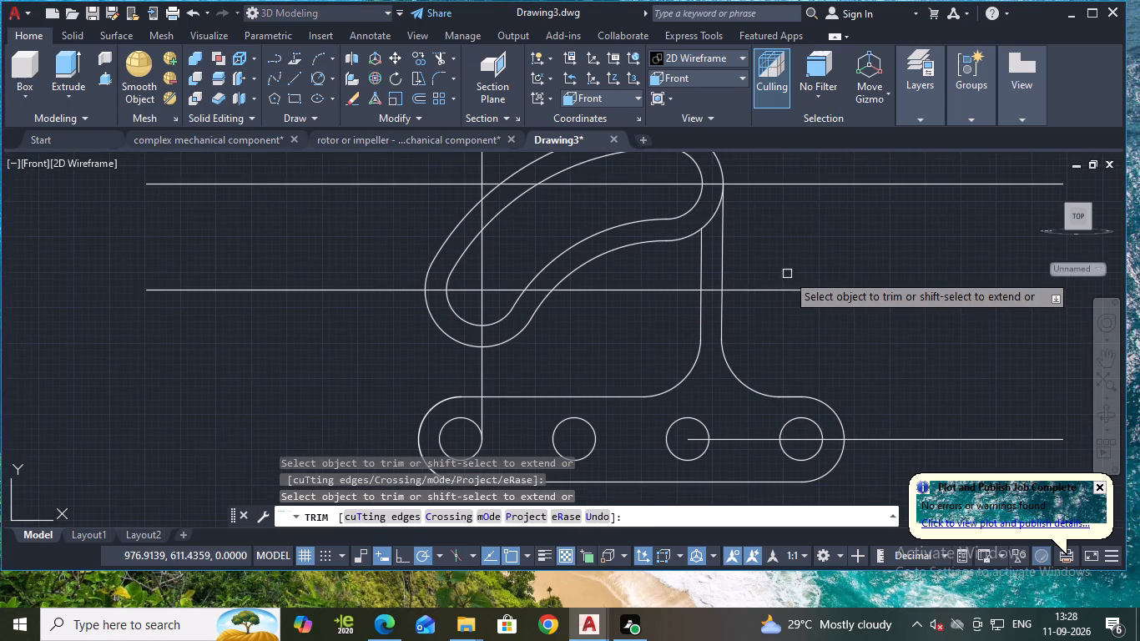
key("Escape")
Trim the part of the arm's outer outline lying between the web's two vertical lines.
scroll(735, 296, "down", 1)
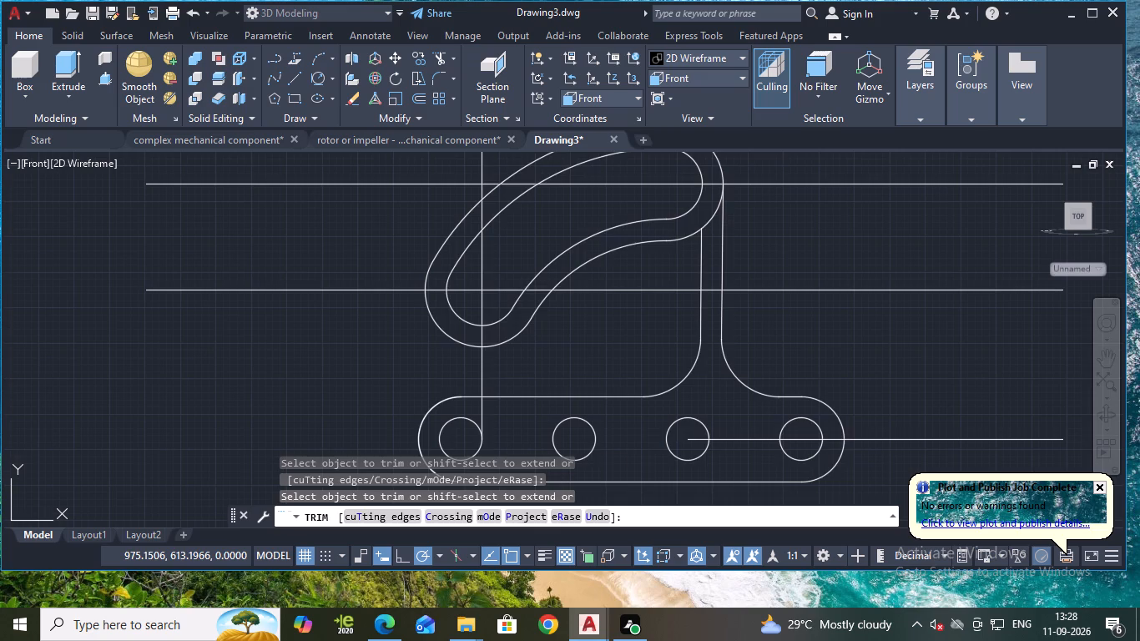
scroll(788, 209, "down", 1)
scroll(778, 230, "up", 5)
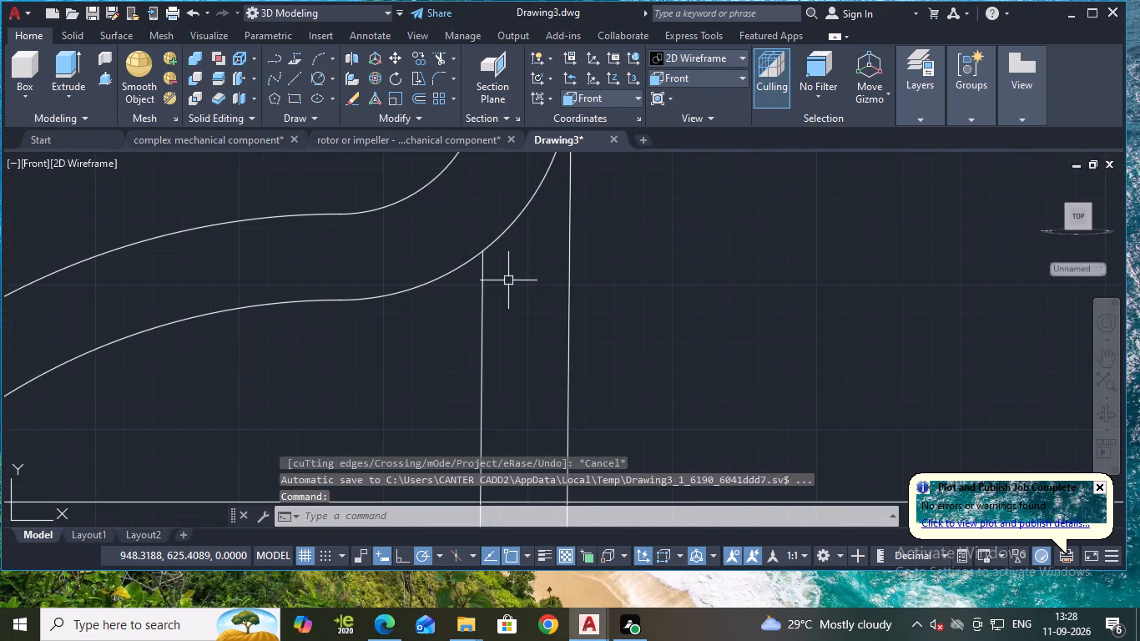
scroll(508, 280, "down", 3)
scroll(608, 295, "down", 1)
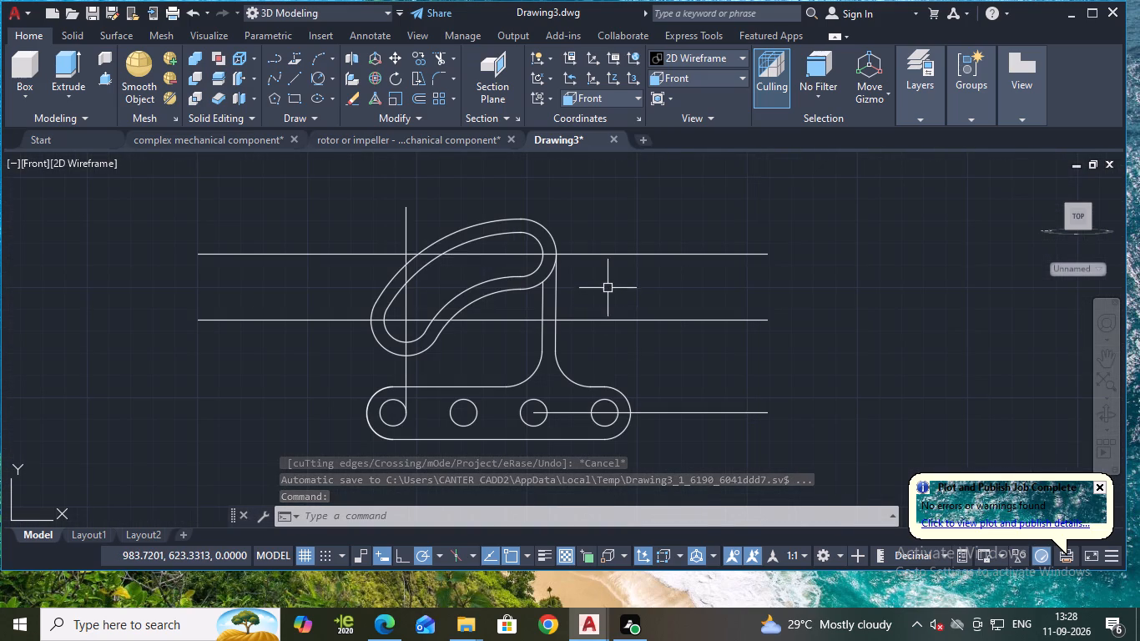
middle_click_drag(608, 286, 621, 290)
key("Escape")
type("tr")
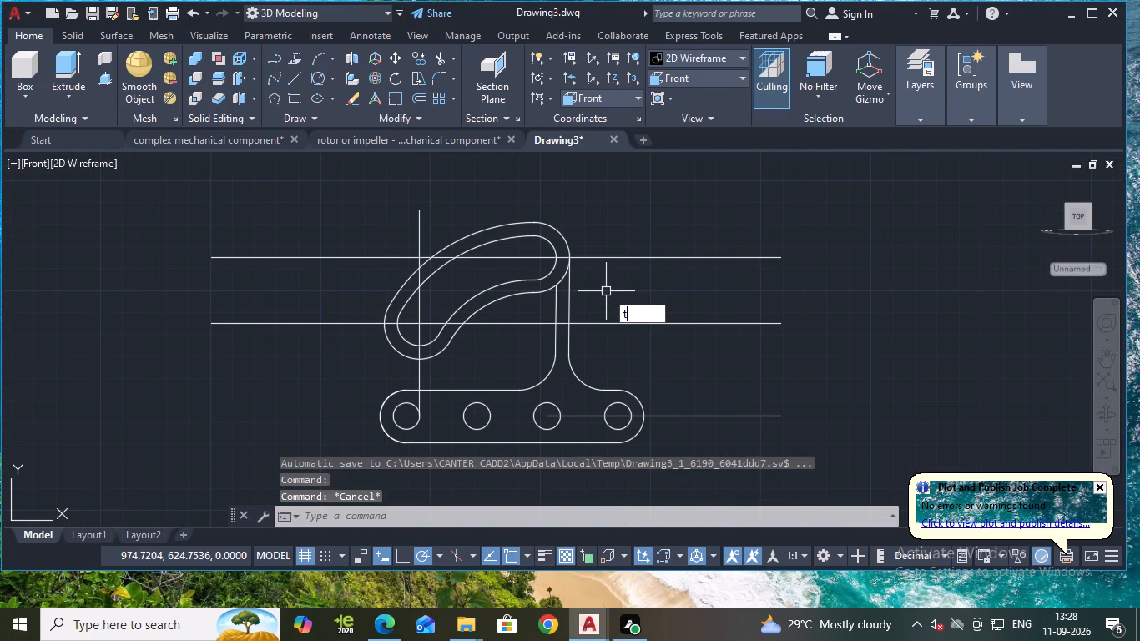
key("Return")
scroll(559, 290, "up", 2)
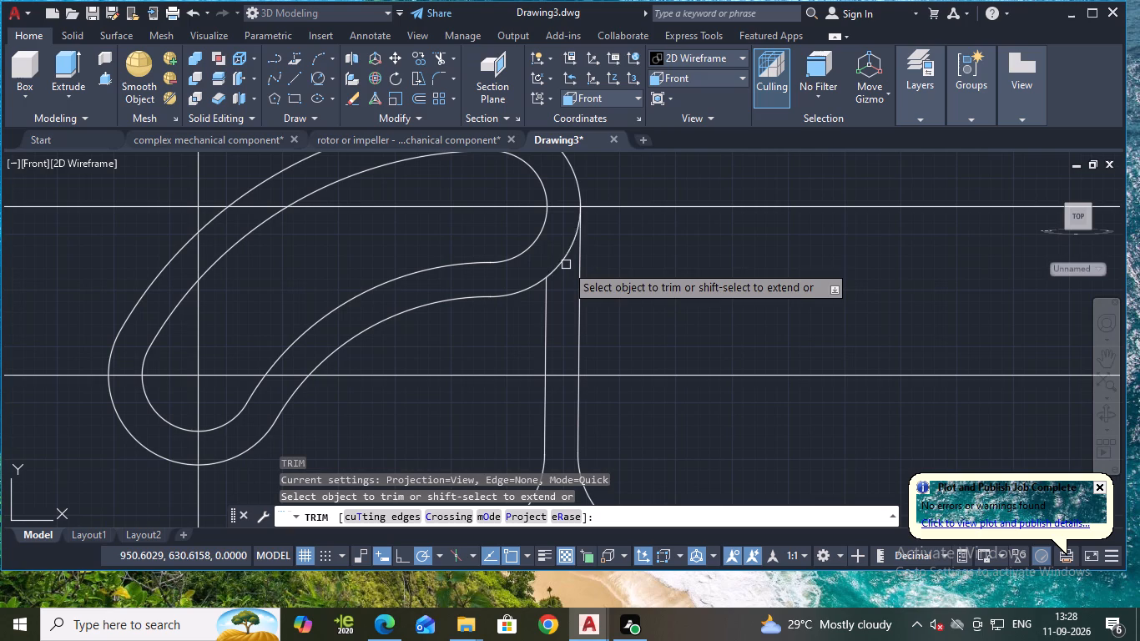
left_click(561, 266)
scroll(618, 260, "down", 2)
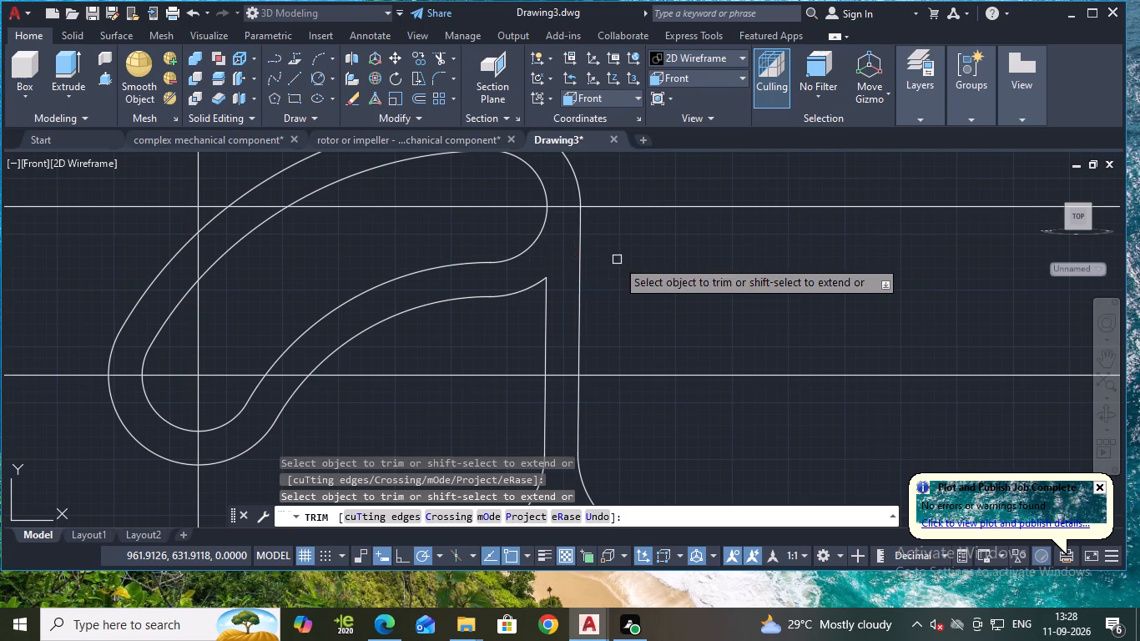
middle_click_drag(665, 320, 697, 300)
key("Escape")
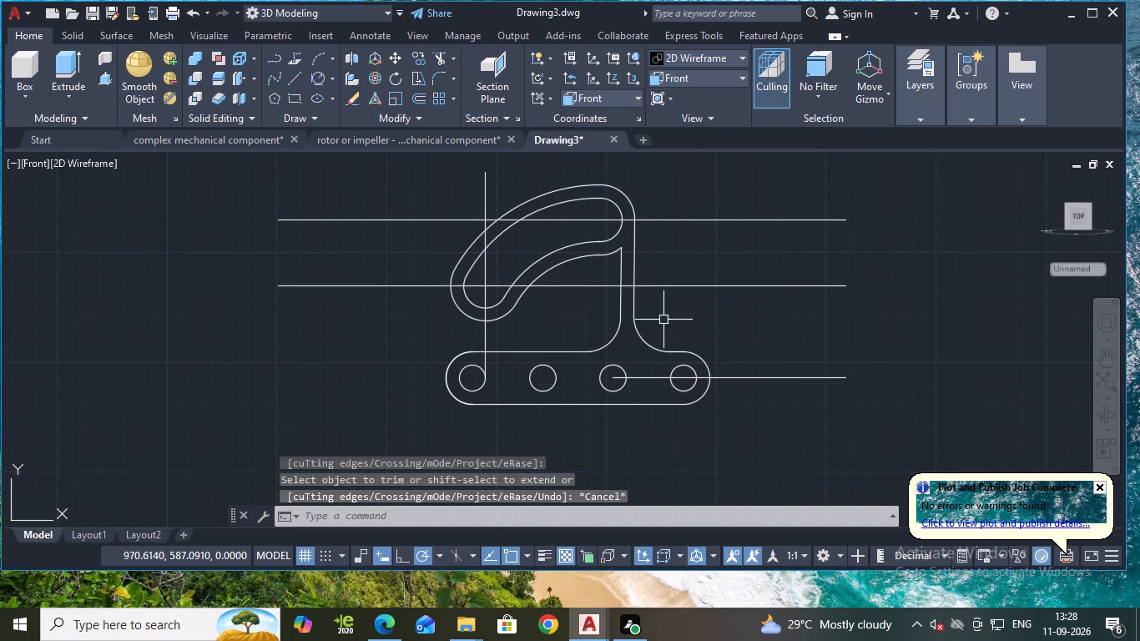
Examine the finished outline around the filleted web, the four-hole link and the curved slotted arm.
scroll(702, 309, "up", 1)
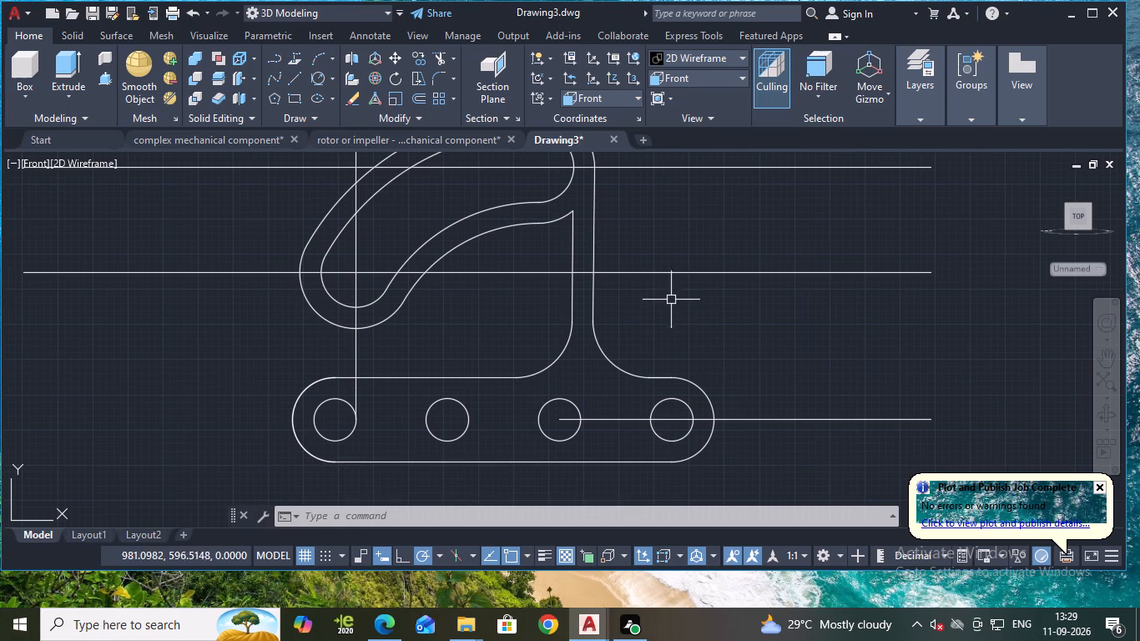
scroll(648, 332, "up", 1)
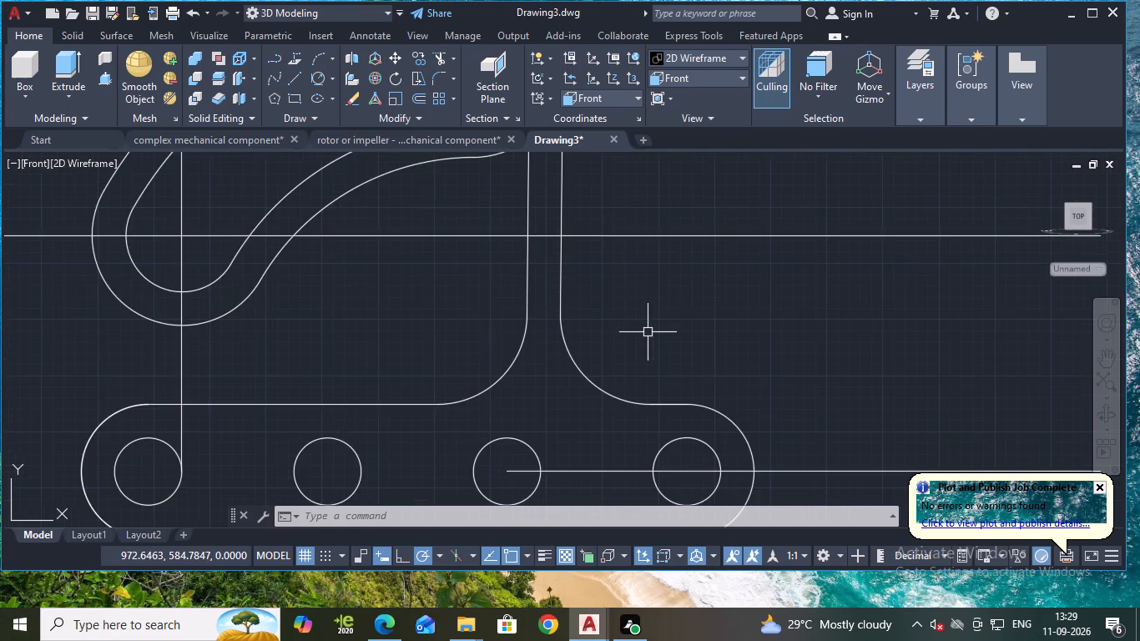
scroll(642, 339, "down", 2)
scroll(638, 333, "up", 1)
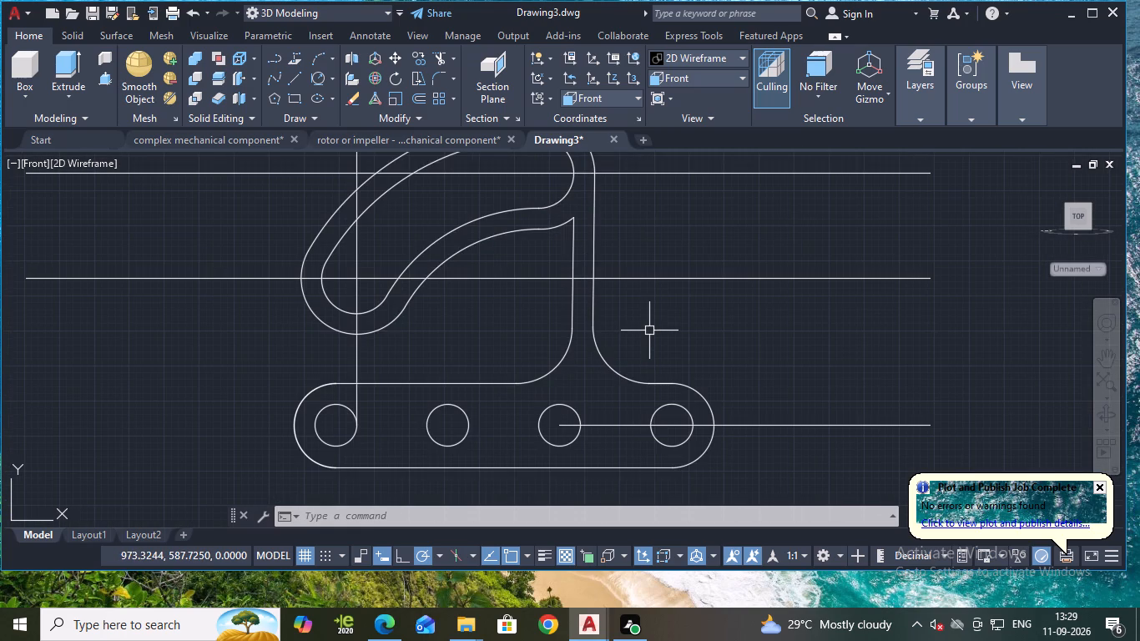
middle_click_drag(651, 330, 668, 330)
scroll(670, 339, "down", 1)
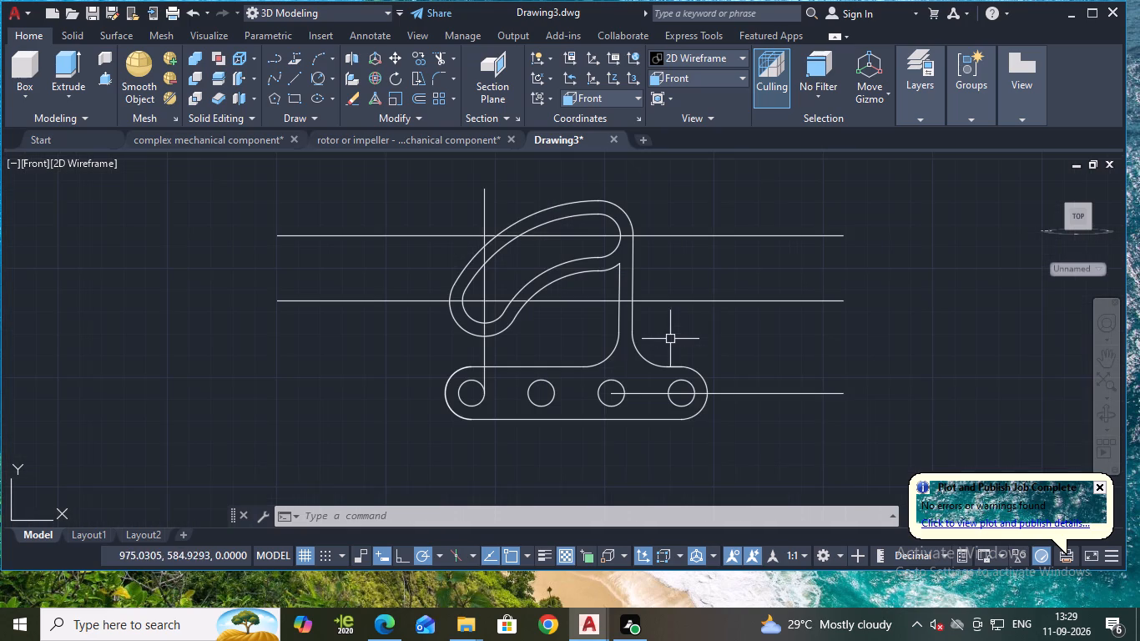
key("Escape")
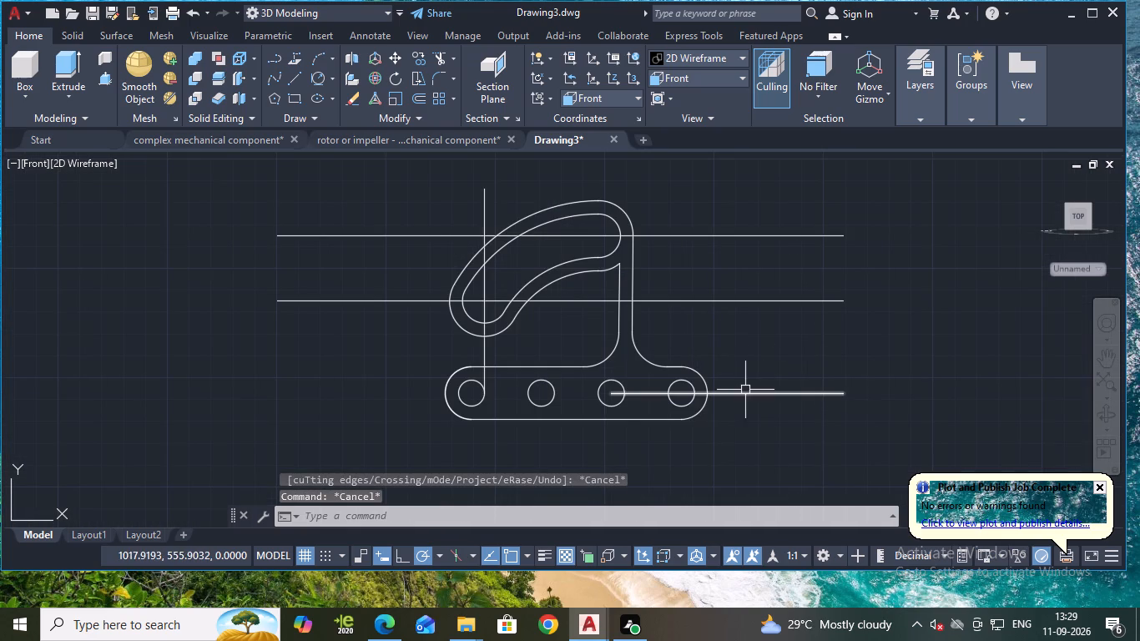
scroll(739, 350, "up", 1)
middle_click_drag(709, 351, 763, 337)
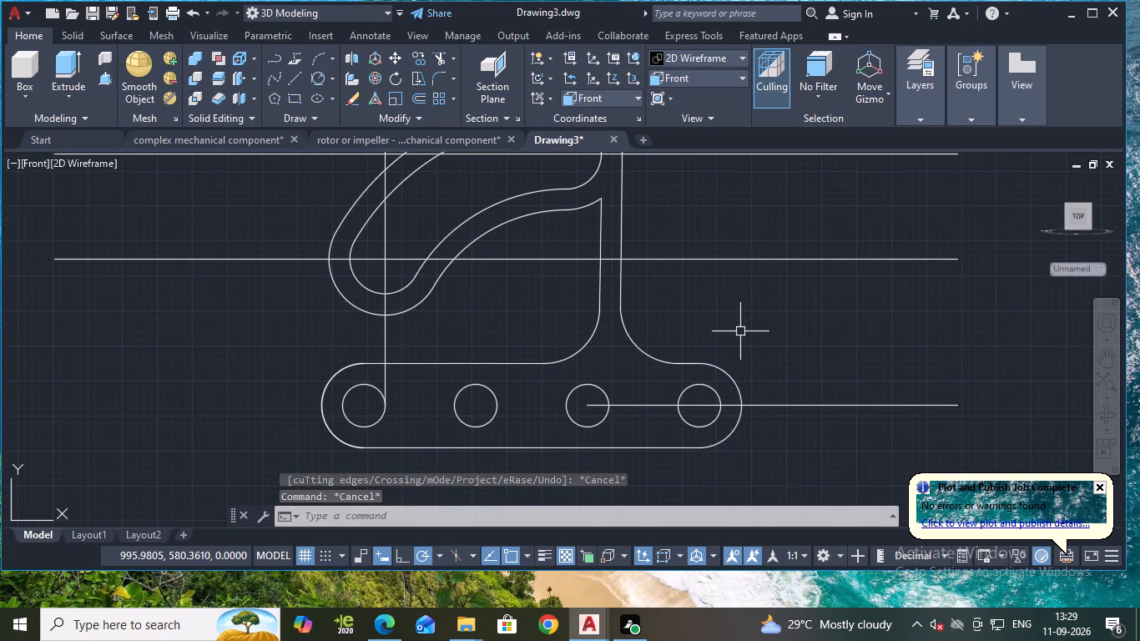
scroll(740, 331, "down", 1)
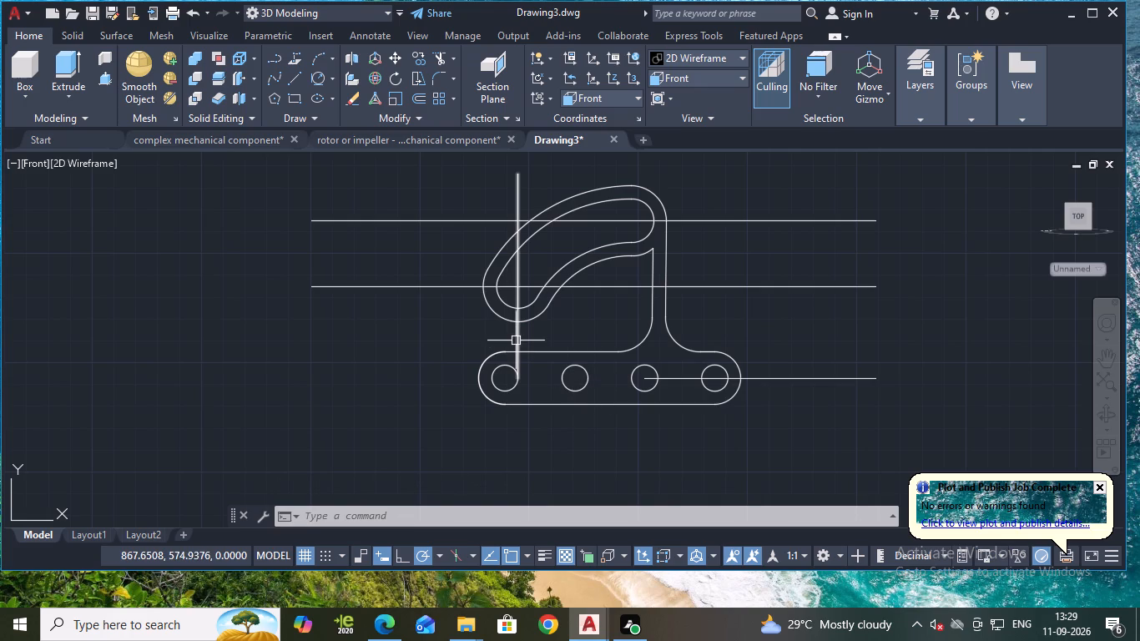
key("Escape")
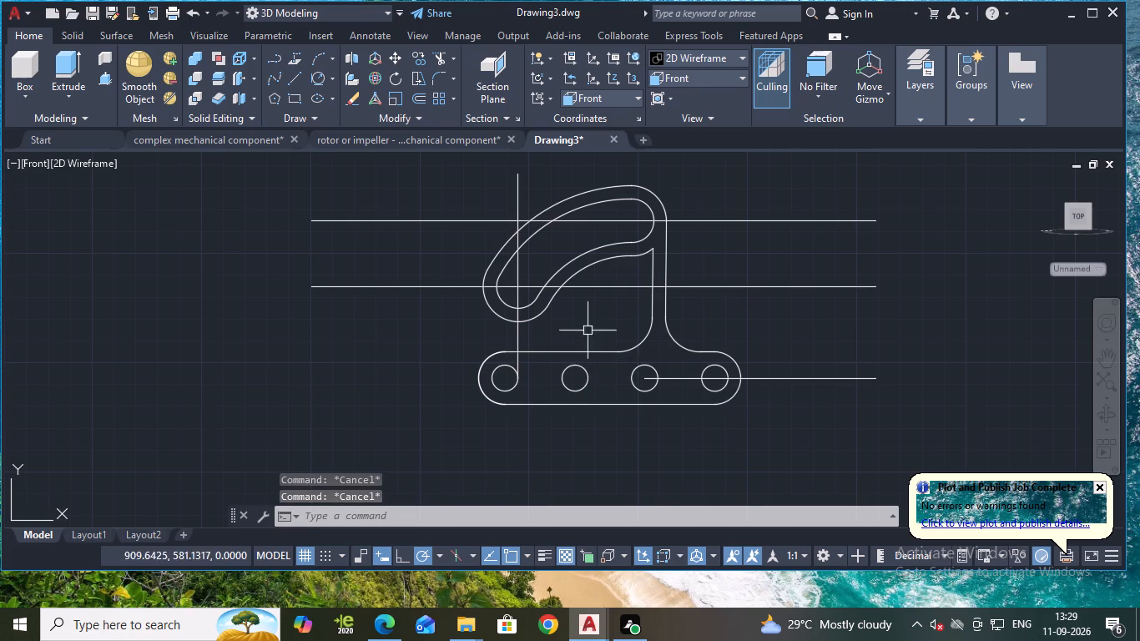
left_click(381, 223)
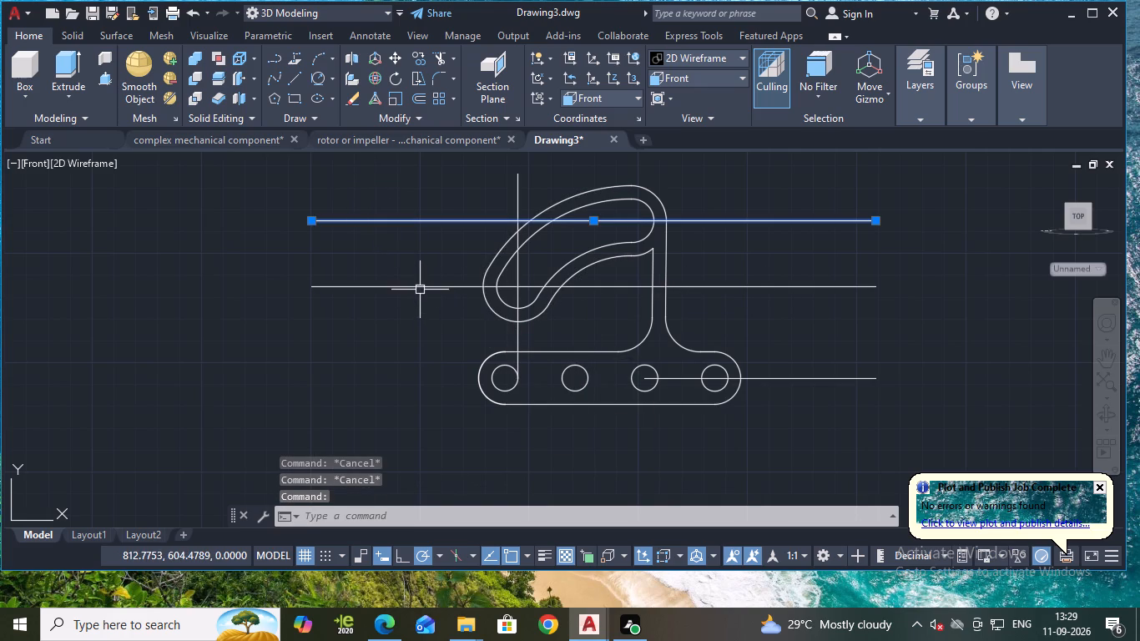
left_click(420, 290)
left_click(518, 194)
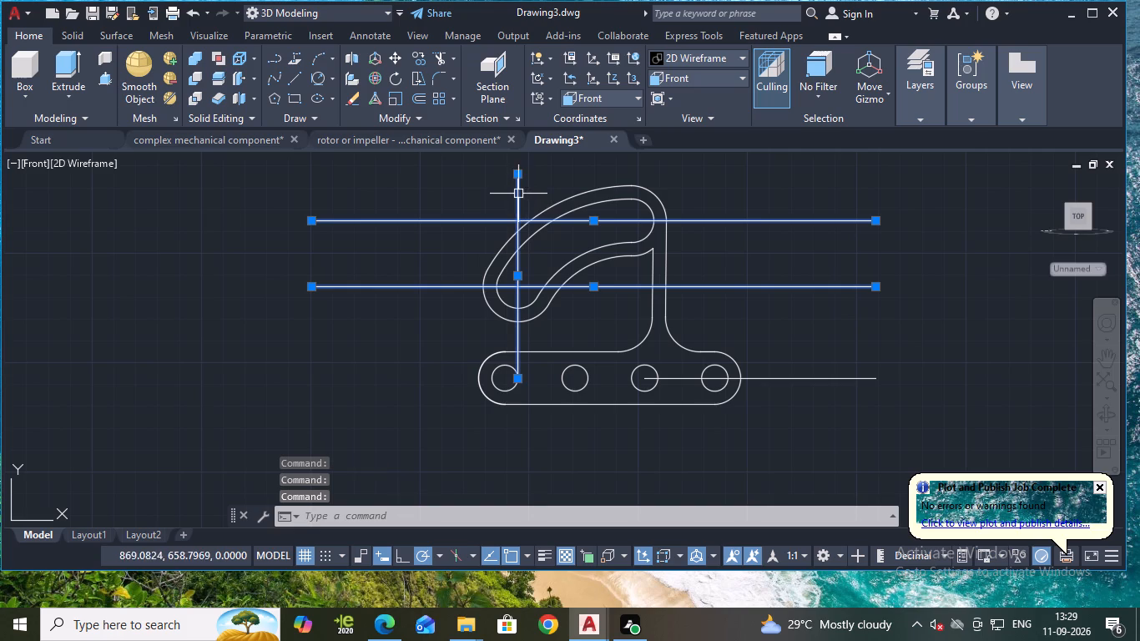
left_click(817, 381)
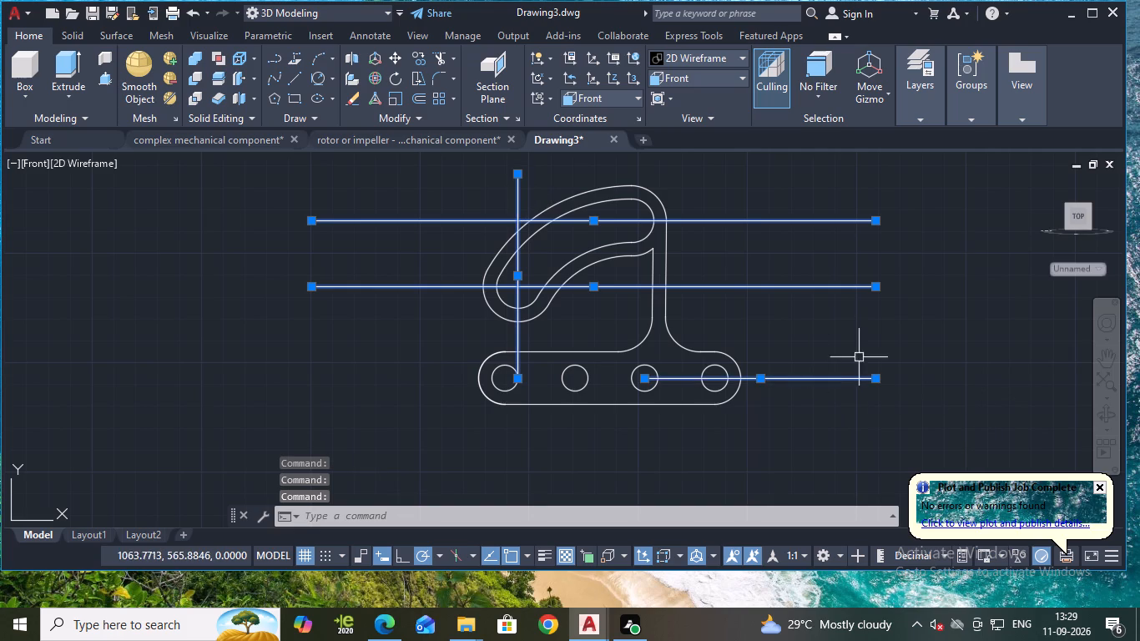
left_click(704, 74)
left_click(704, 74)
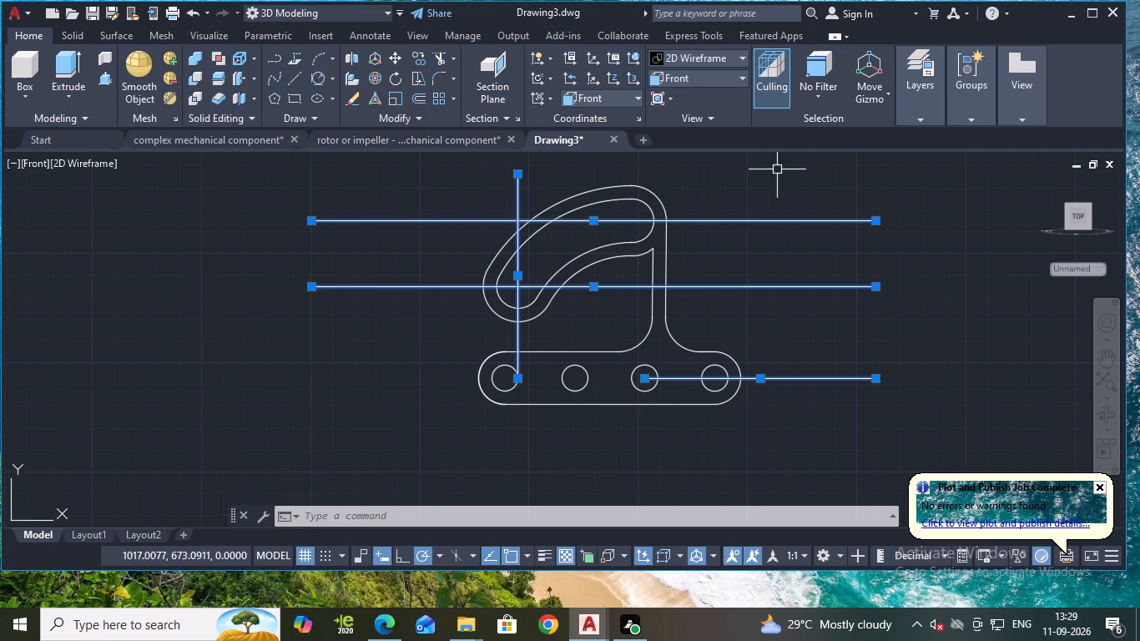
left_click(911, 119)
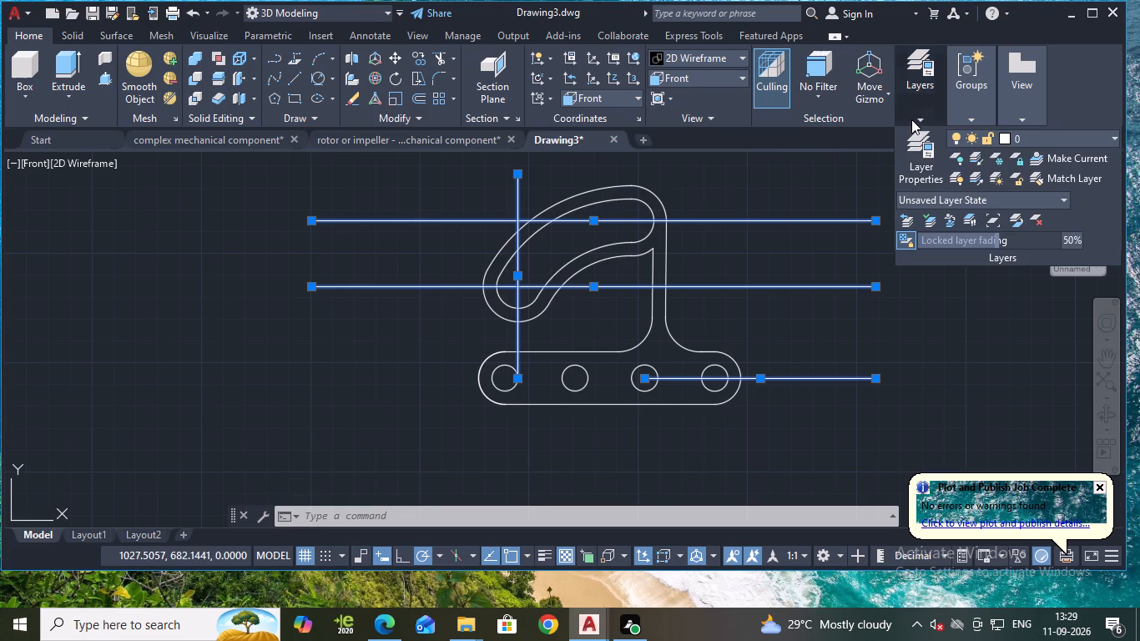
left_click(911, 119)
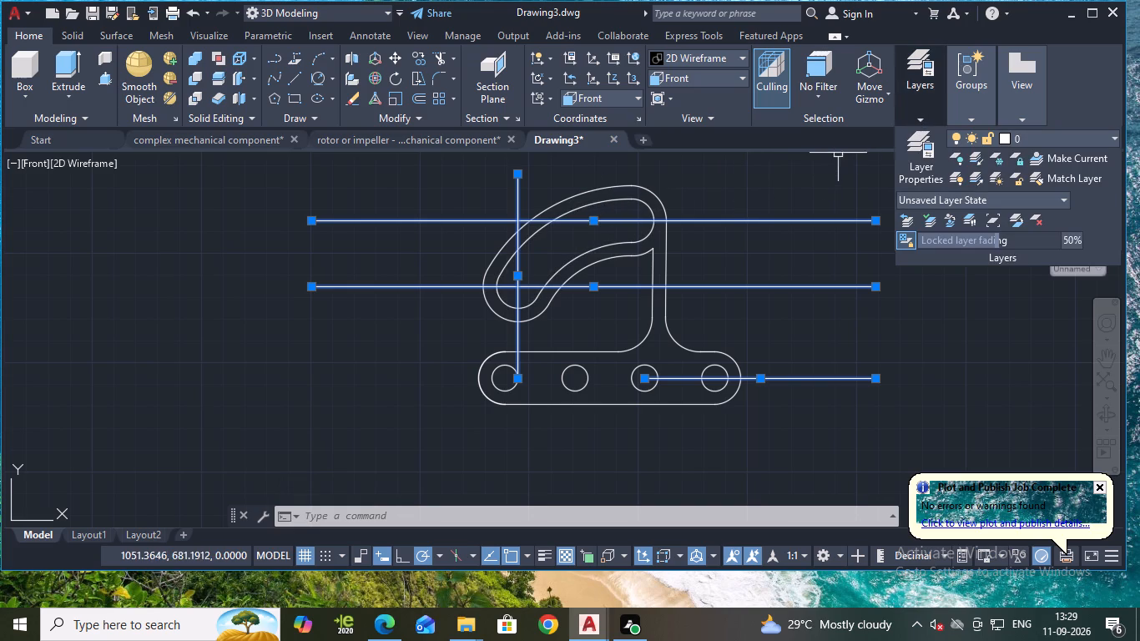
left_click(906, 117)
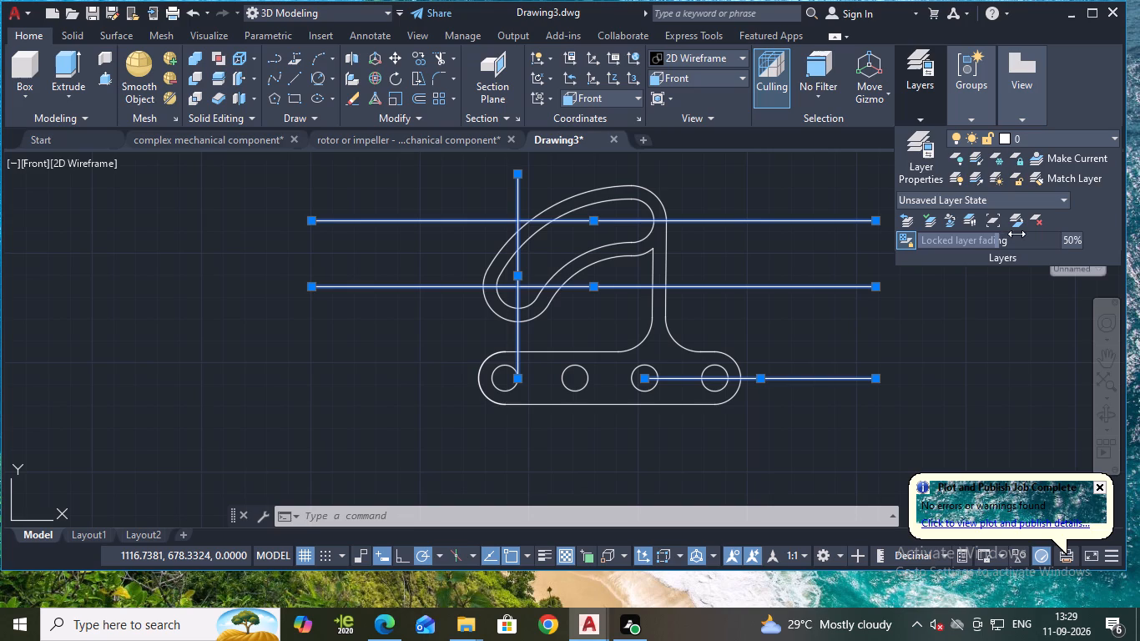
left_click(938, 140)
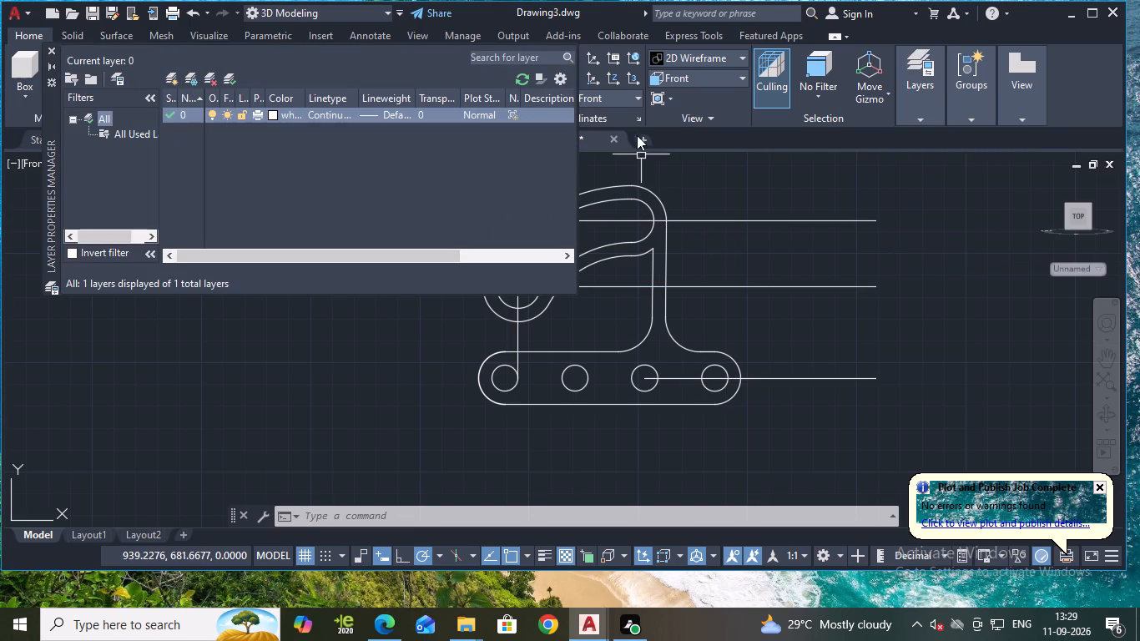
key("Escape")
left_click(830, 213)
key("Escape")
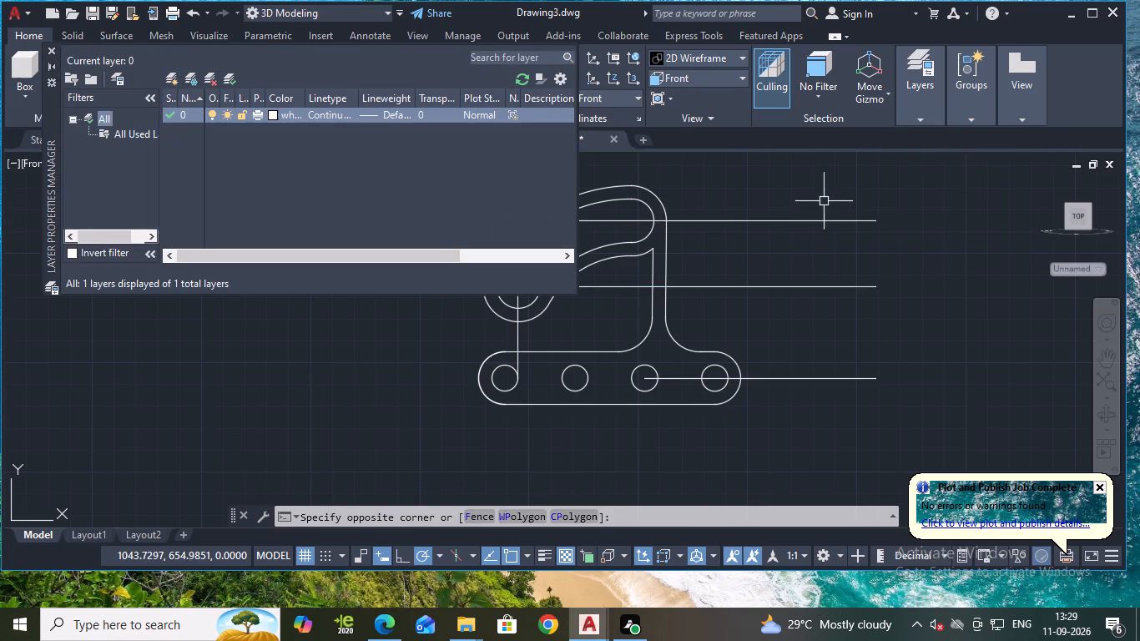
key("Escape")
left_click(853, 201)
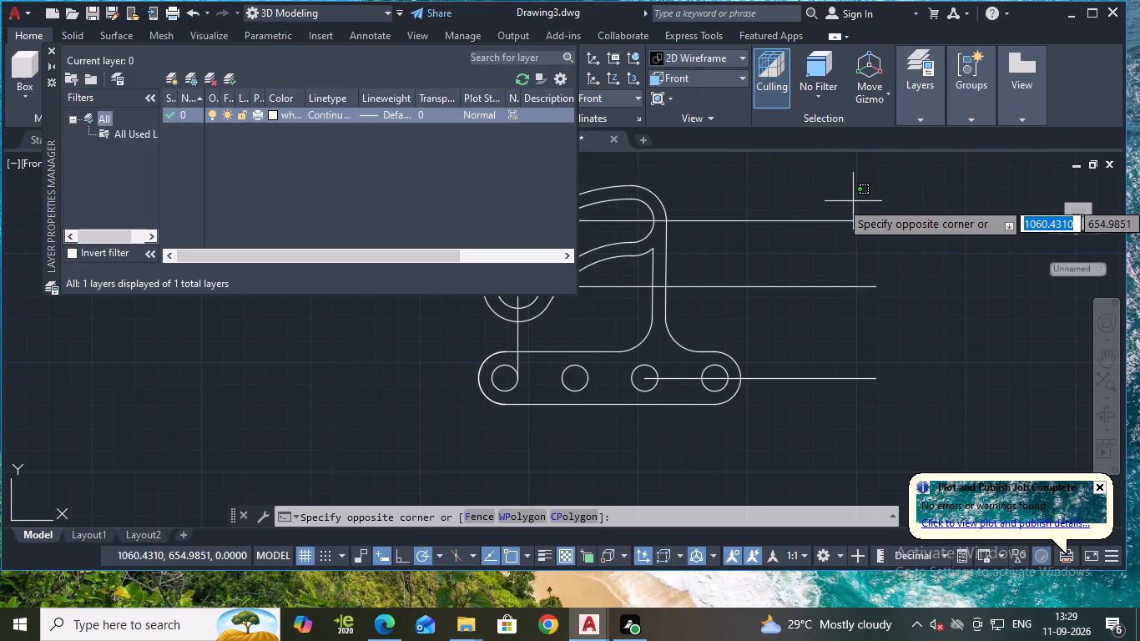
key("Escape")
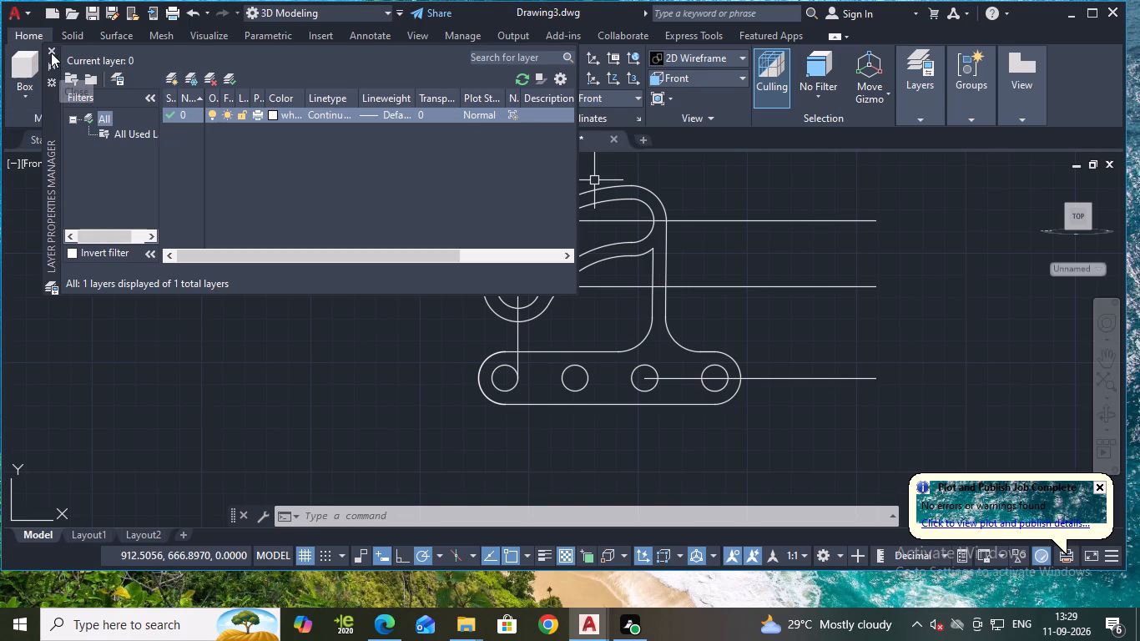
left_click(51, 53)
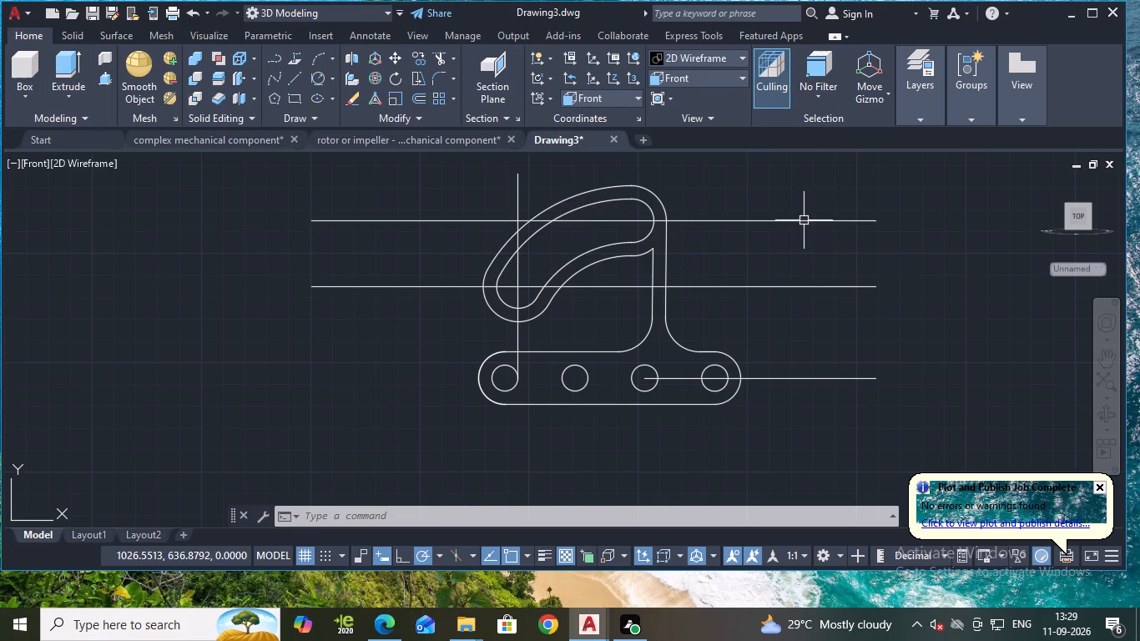
Erase the two long horizontal construction lines, the vertical one through the arm, and the one through the link's end holes.
middle_click_drag(804, 220, 738, 239)
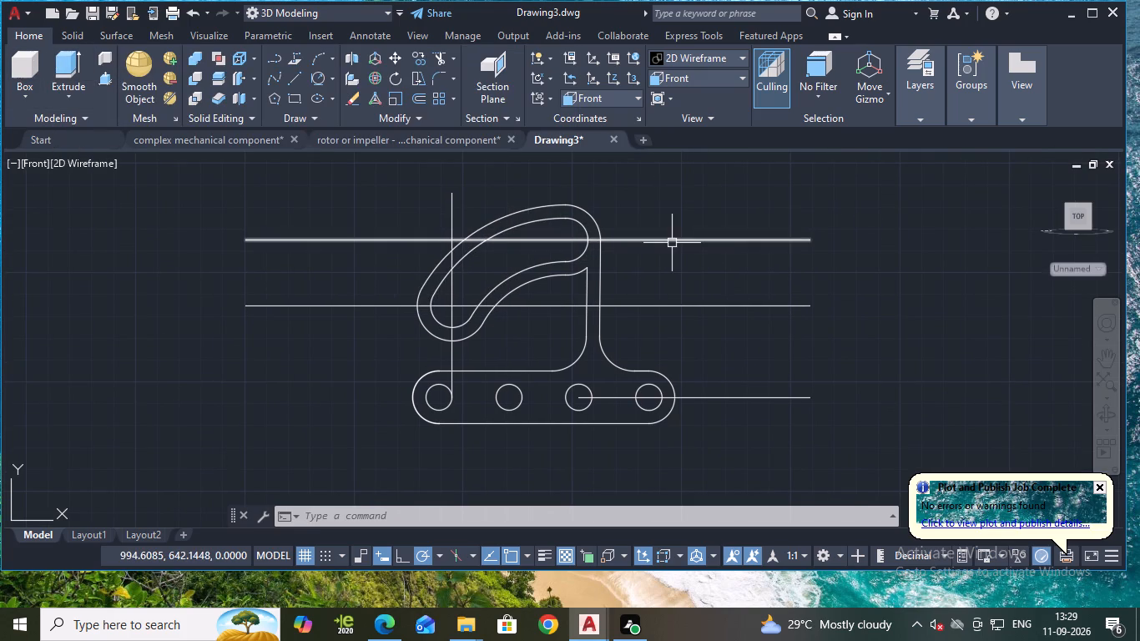
key("Escape")
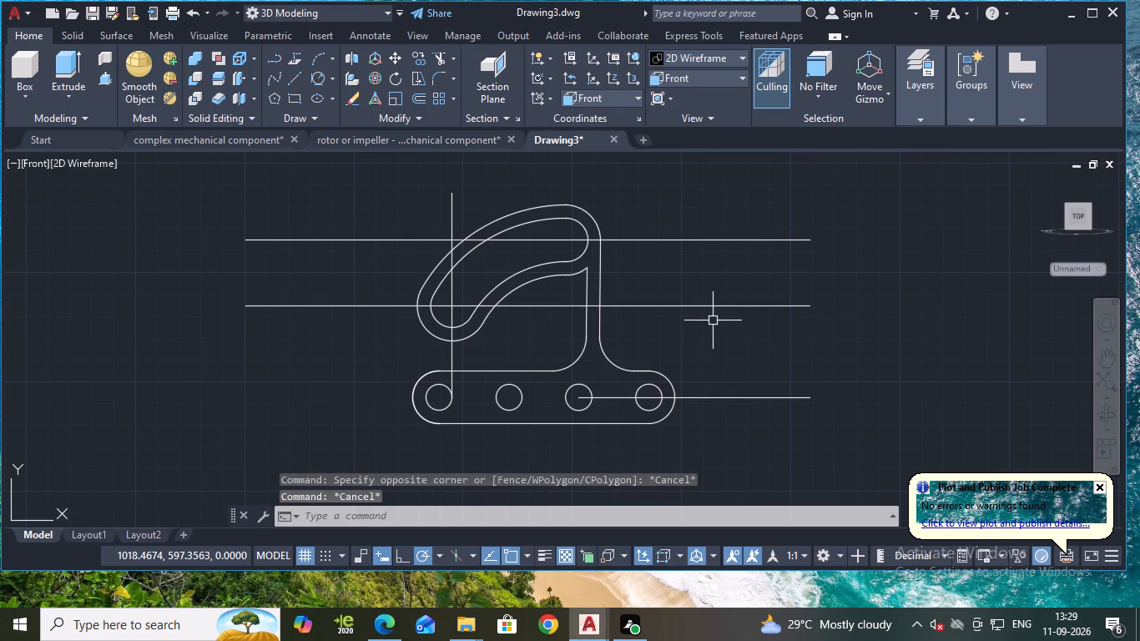
left_click(682, 305)
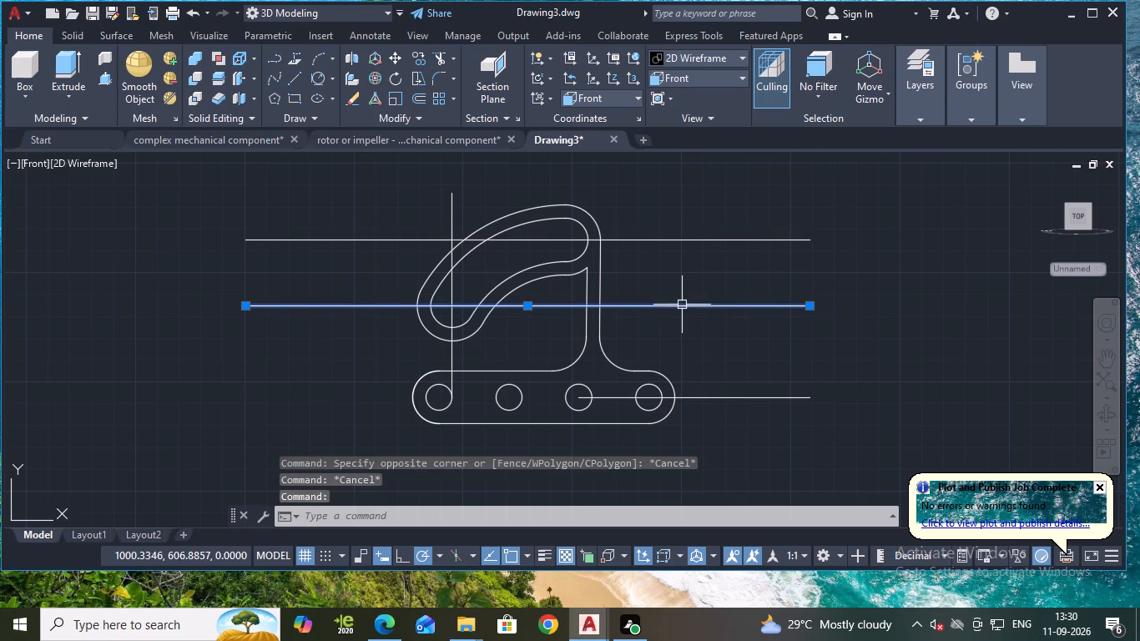
left_click(663, 240)
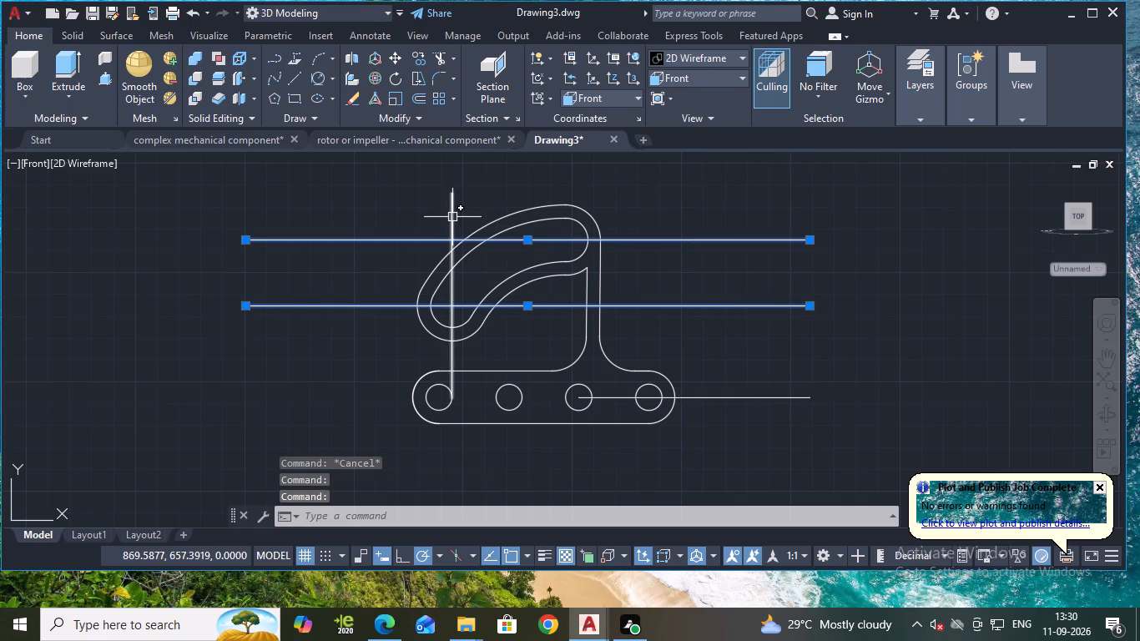
left_click(452, 217)
left_click(742, 396)
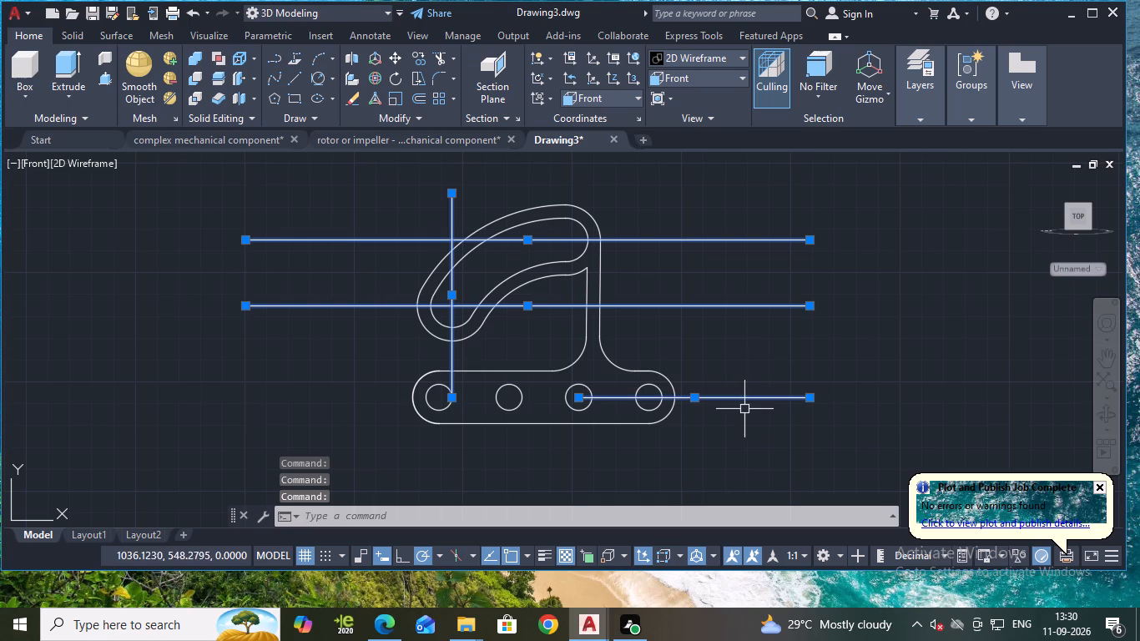
key("e")
key("Return")
key("Escape")
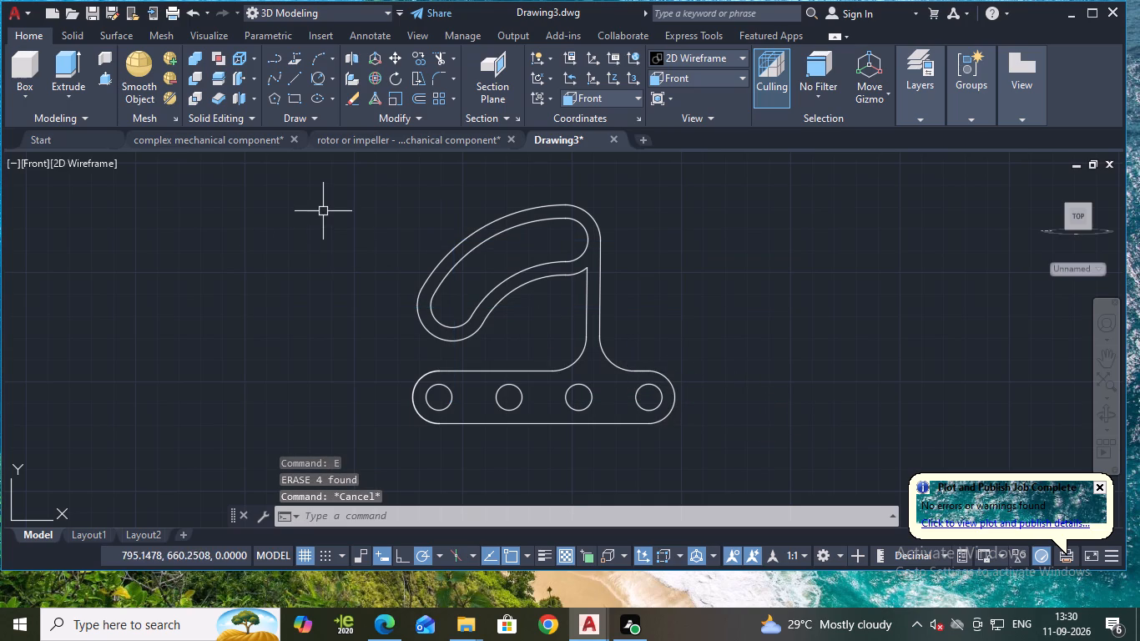
key("Escape")
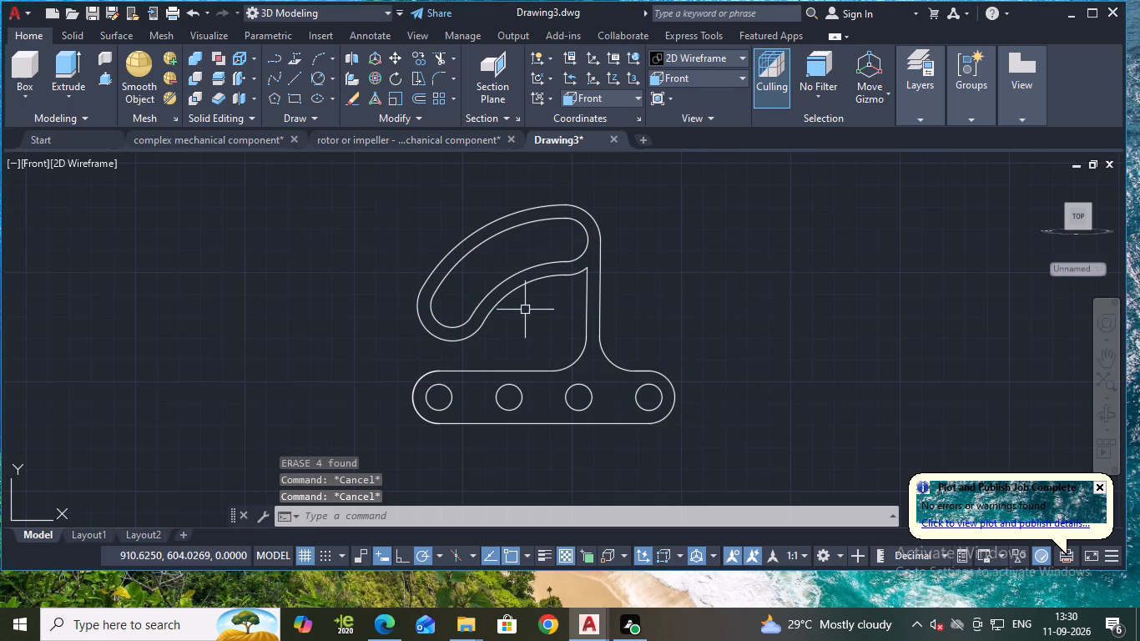
Mirror the curved slotted arm, web lines and both web fillets about the link's horizontal hole centreline, keeping the originals.
left_click(505, 284)
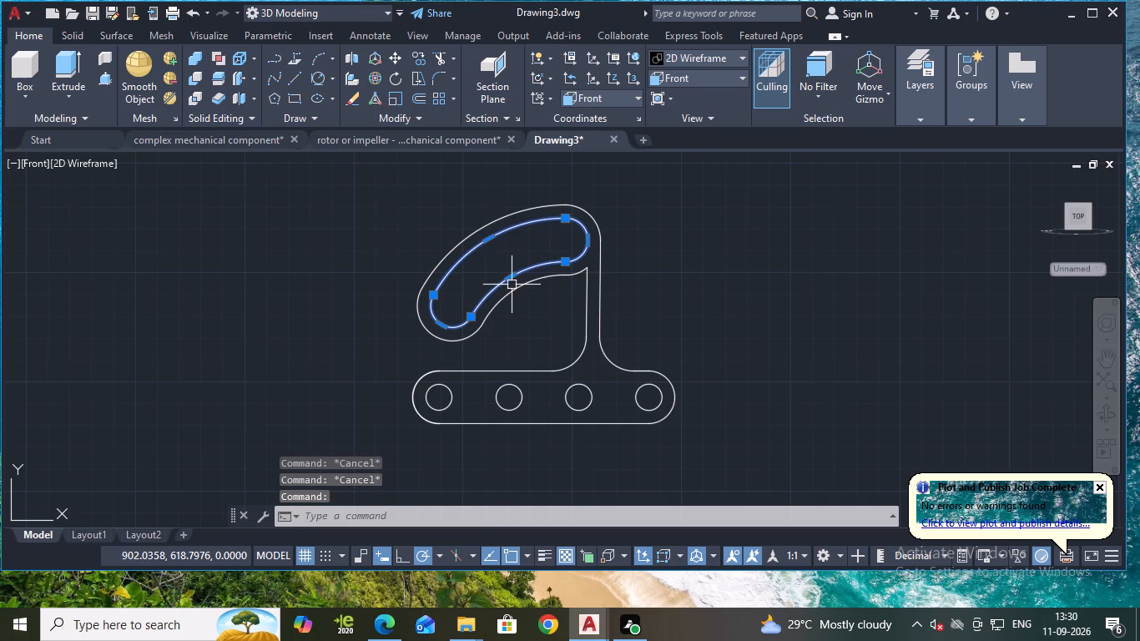
left_click(517, 286)
scroll(563, 275, "up", 2)
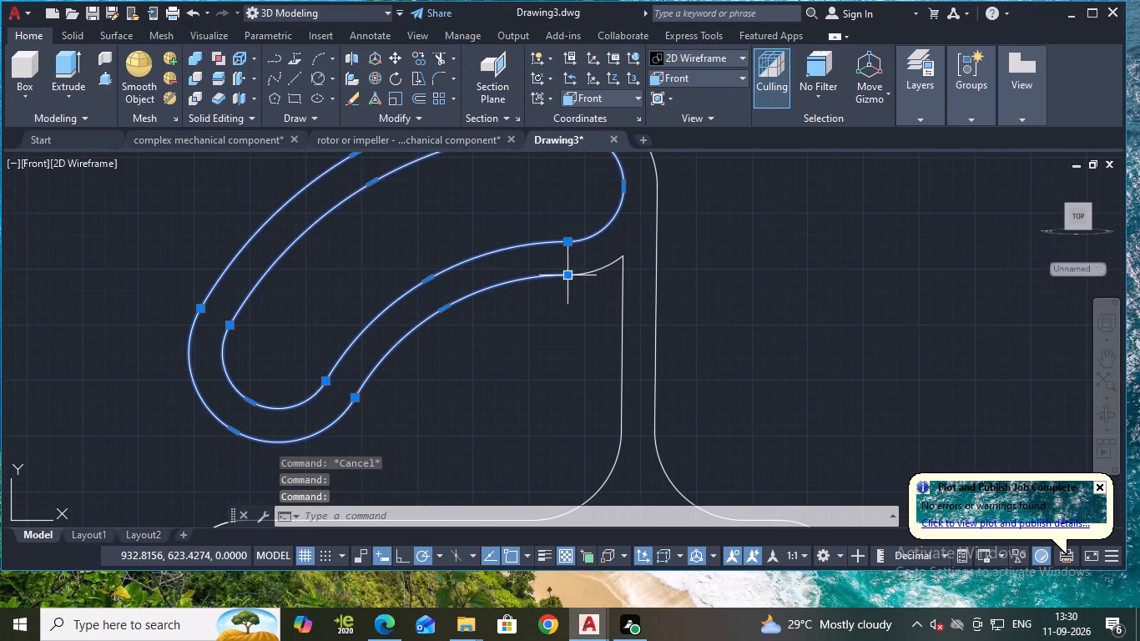
left_click(594, 274)
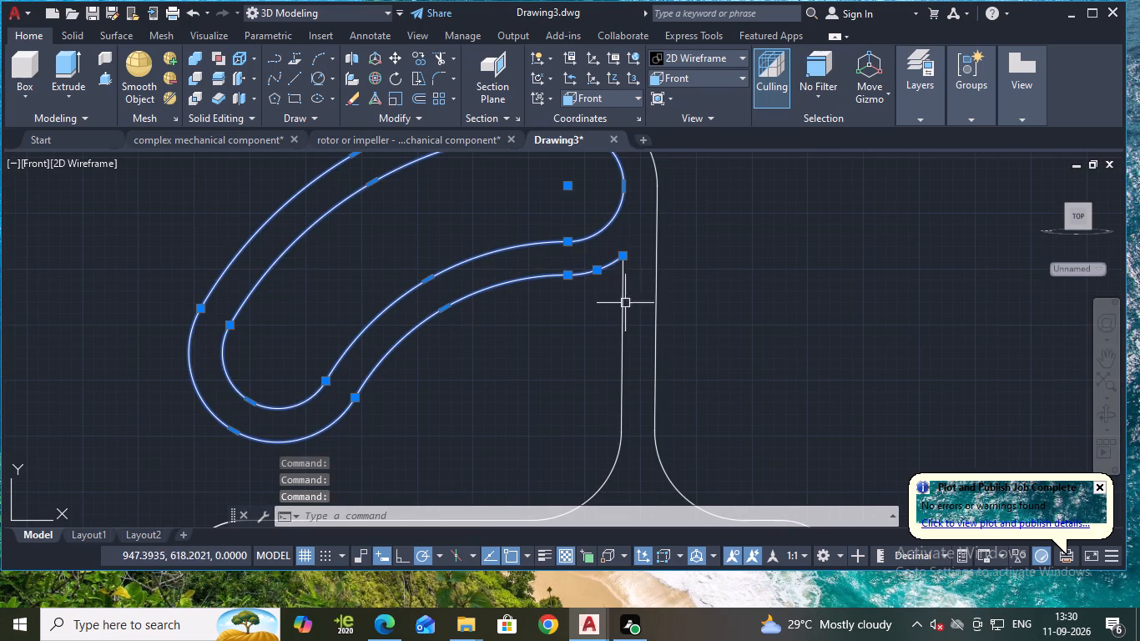
left_click(621, 306)
left_click(654, 288)
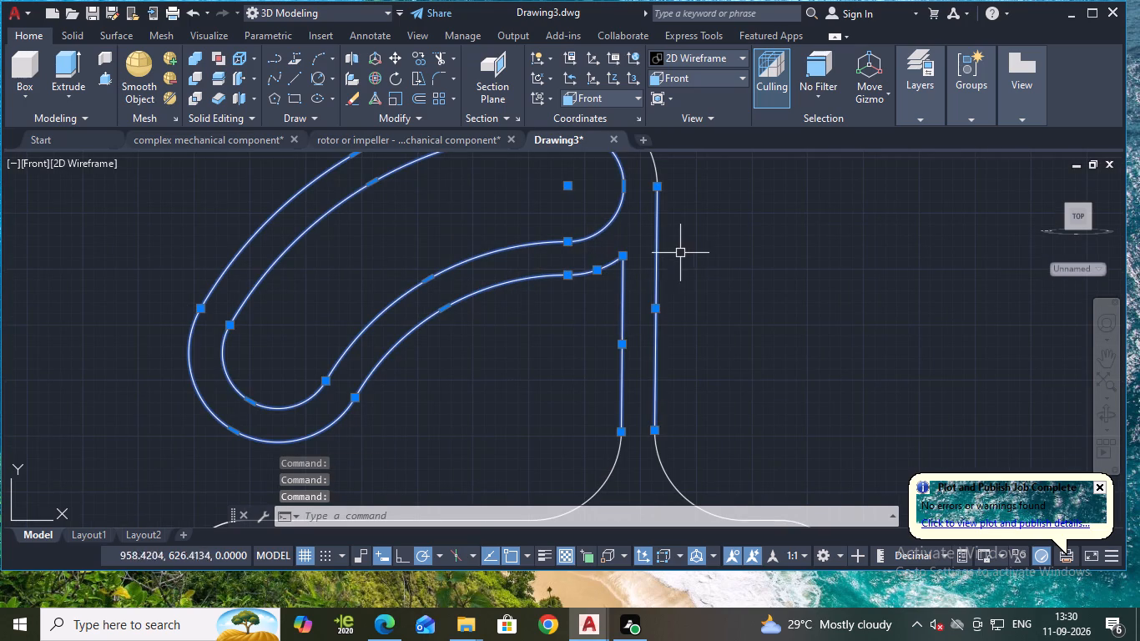
scroll(688, 253, "down", 1)
left_click(665, 190)
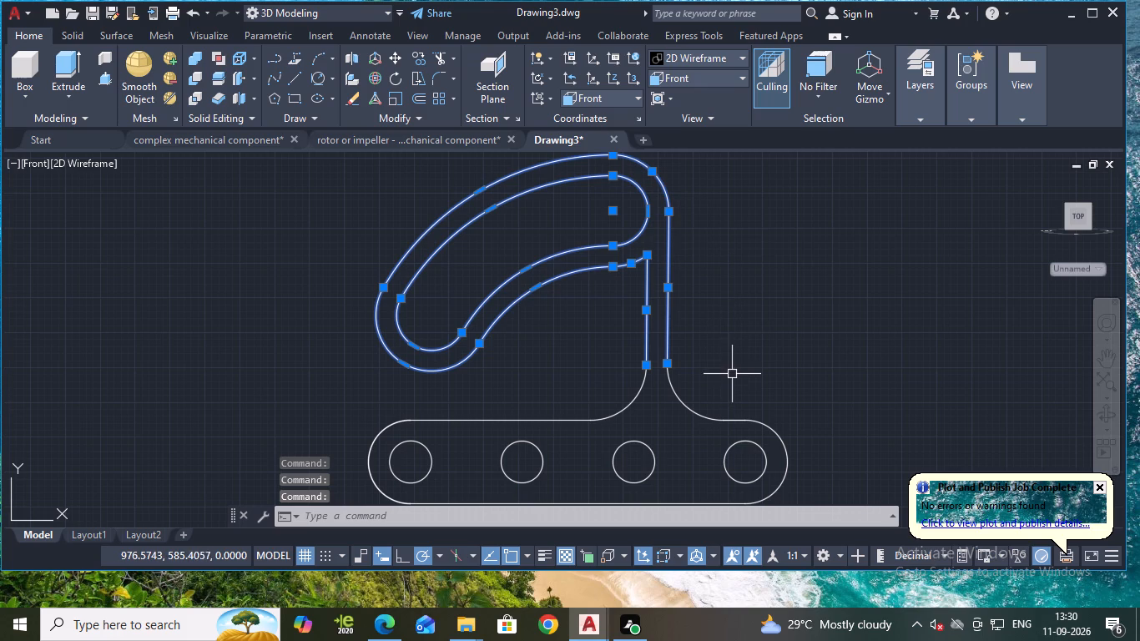
middle_click_drag(732, 375, 721, 329)
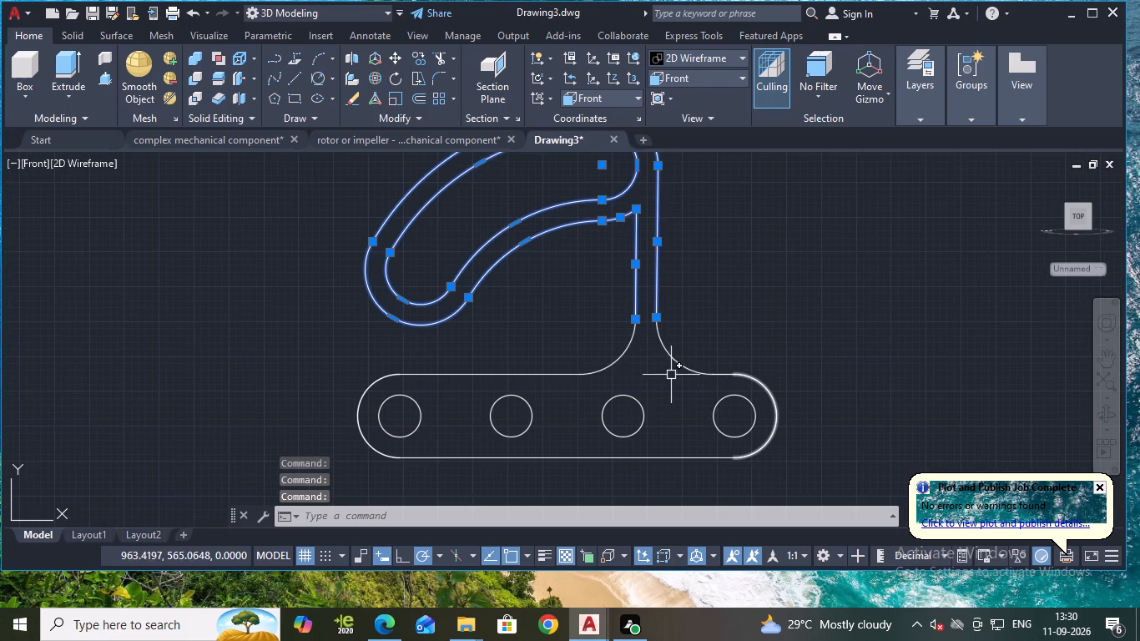
left_click(618, 365)
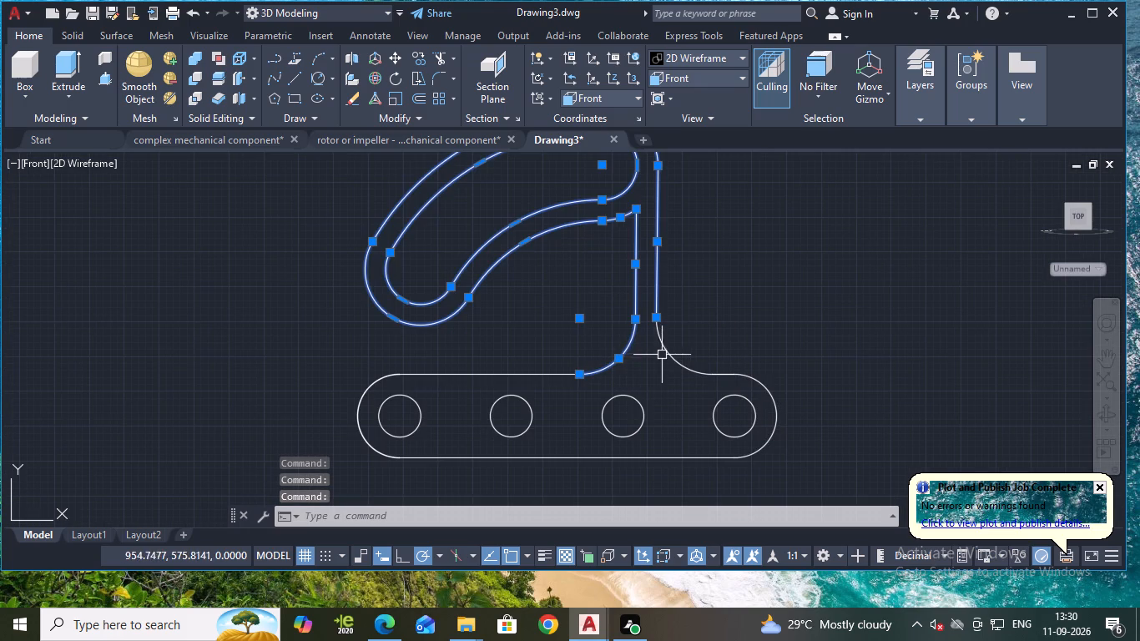
left_click(667, 356)
scroll(774, 366, "down", 1)
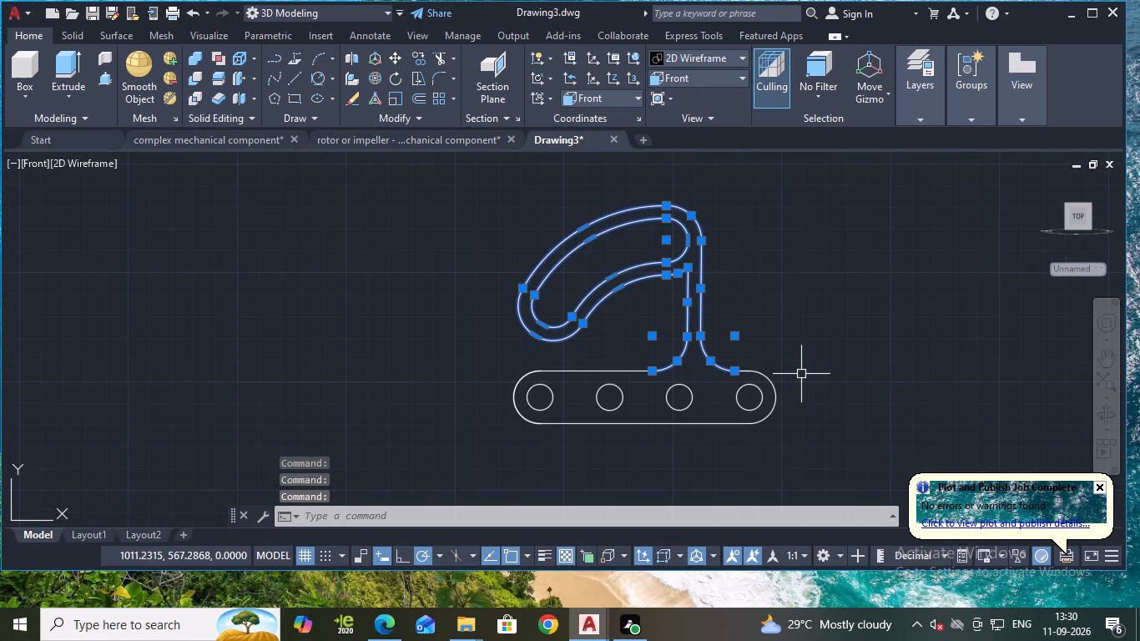
type("mi")
key("Return")
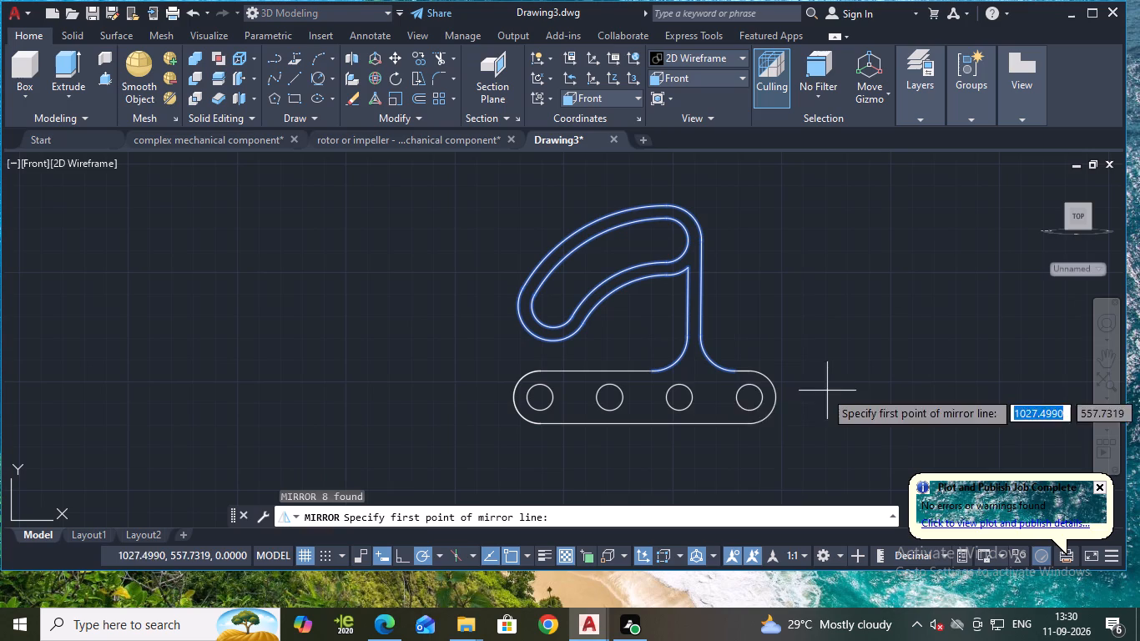
left_click(678, 396)
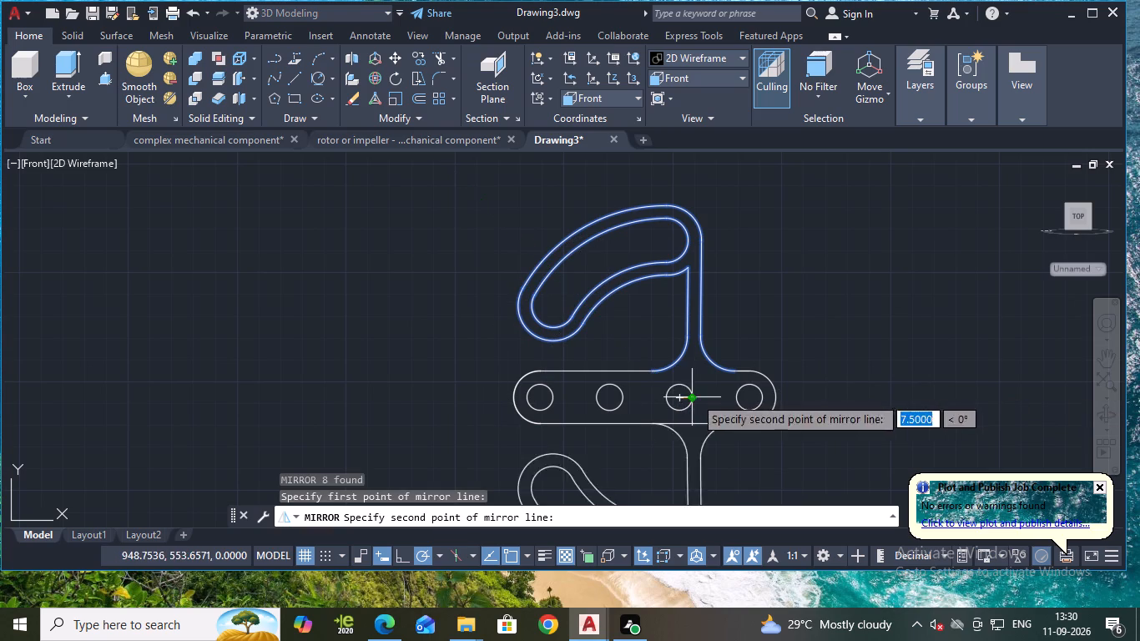
left_click(749, 397)
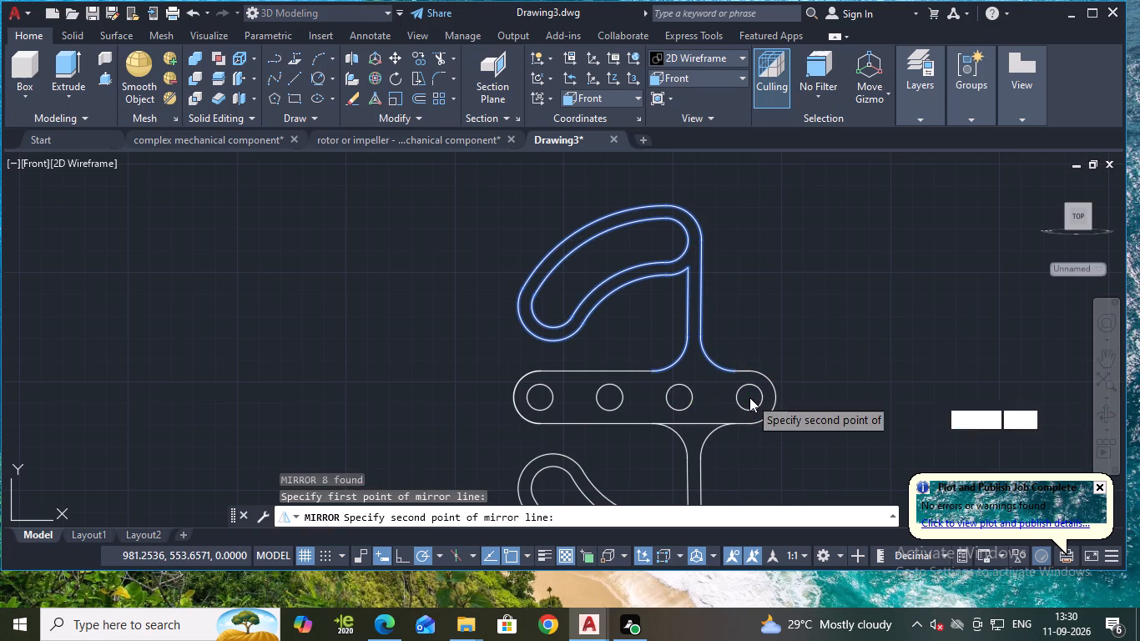
key("Return")
Trim the part of the link's bottom edge lying between the mirrored web's two fillets.
scroll(778, 414, "down", 1)
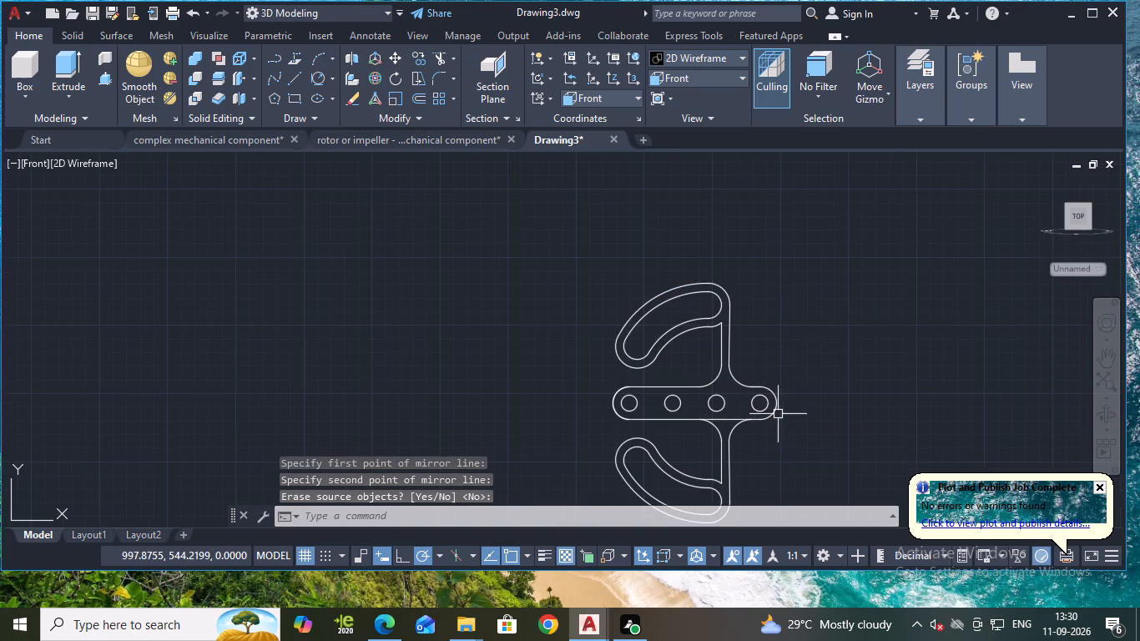
middle_click_drag(793, 383, 802, 328)
scroll(801, 368, "up", 1)
middle_click_drag(800, 411, 802, 411)
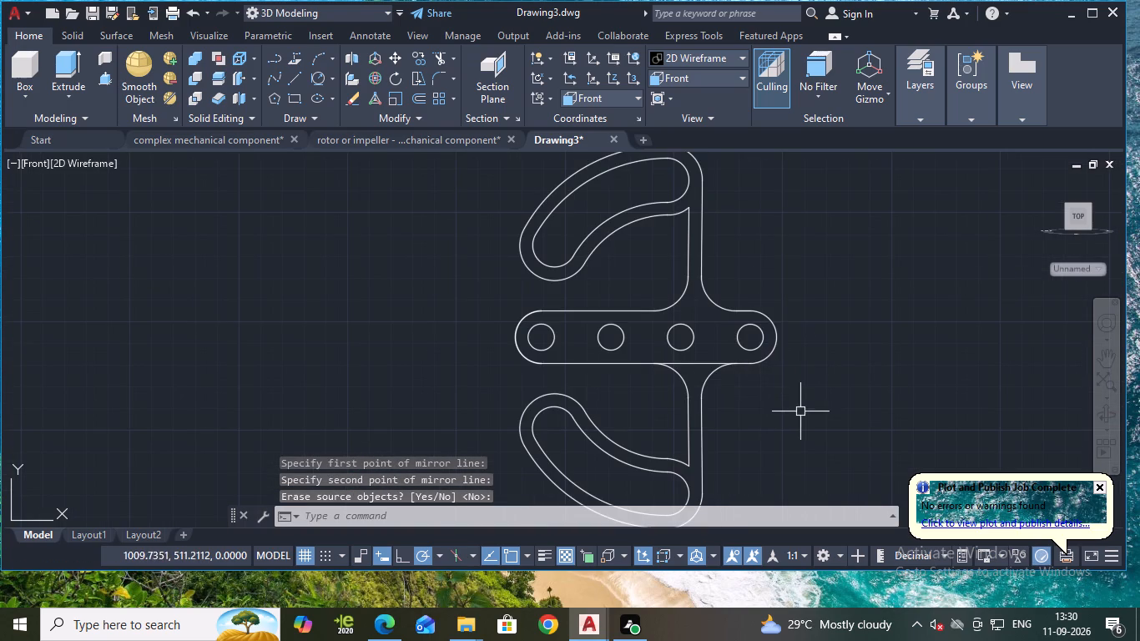
middle_click_drag(802, 411, 855, 362)
middle_click_drag(865, 346, 806, 370)
key("Escape")
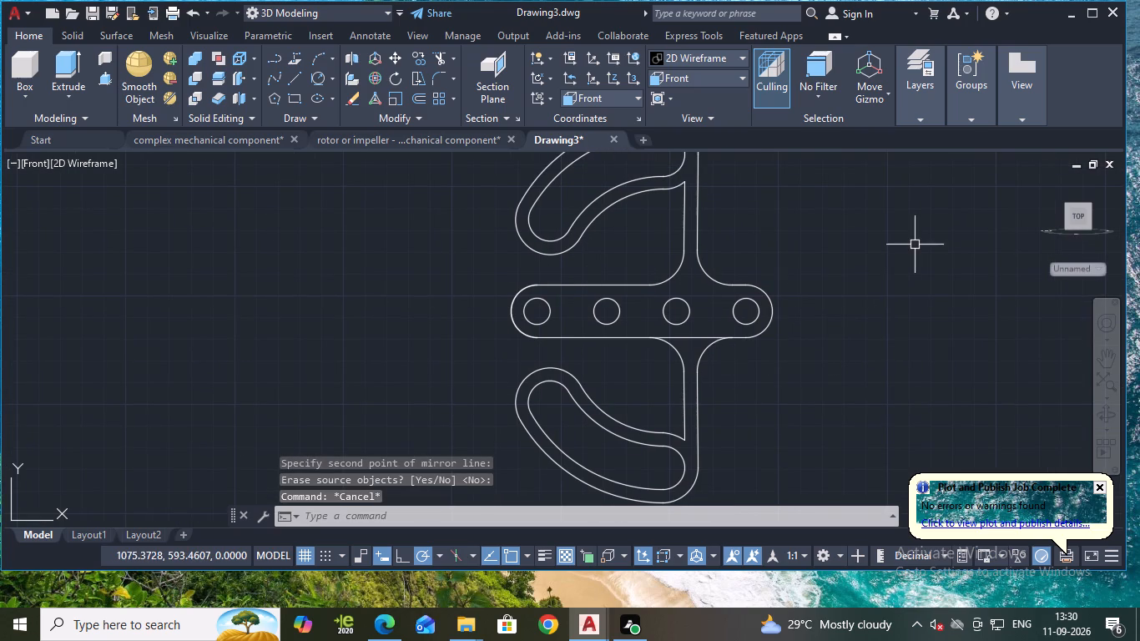
key("Escape")
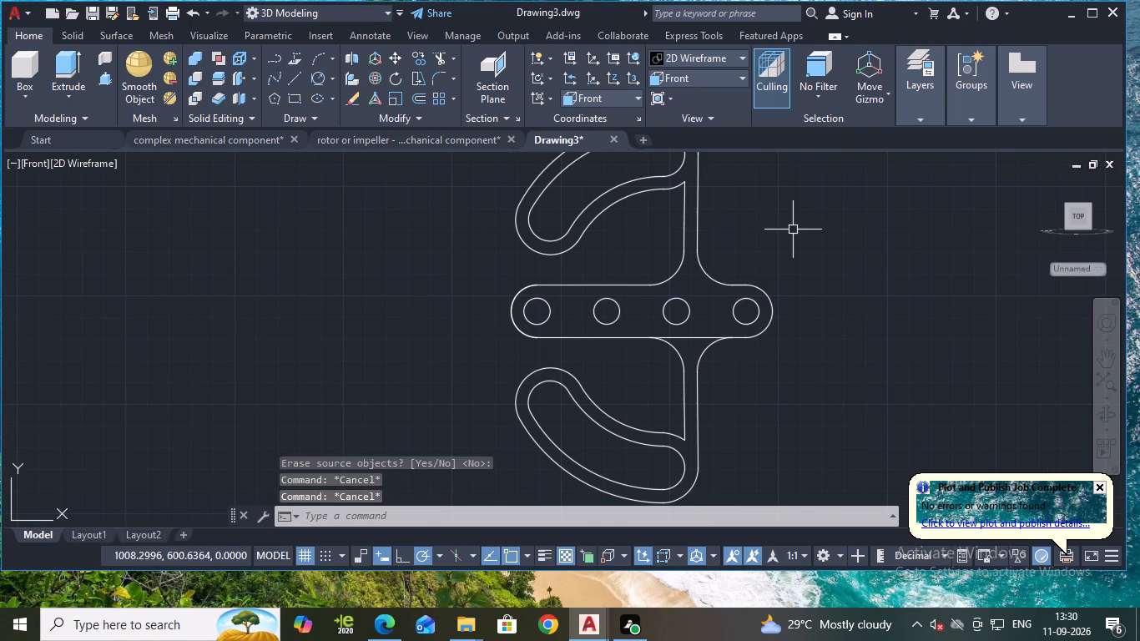
key("Escape")
type("tr")
key("Return")
left_click(698, 341)
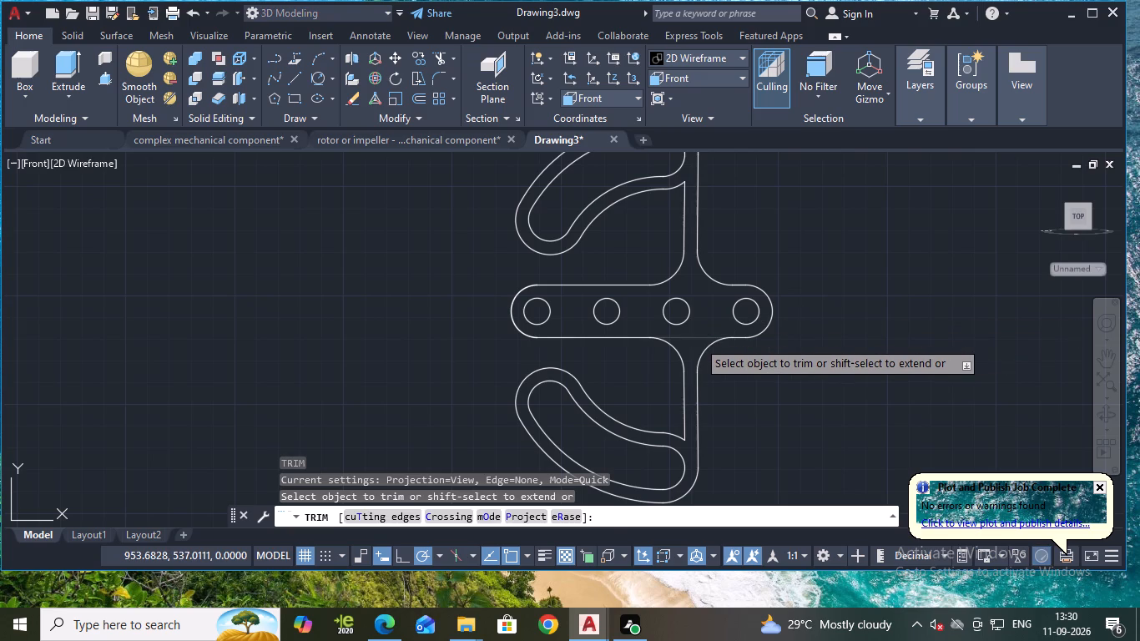
scroll(698, 341, "up", 1)
scroll(759, 250, "down", 2)
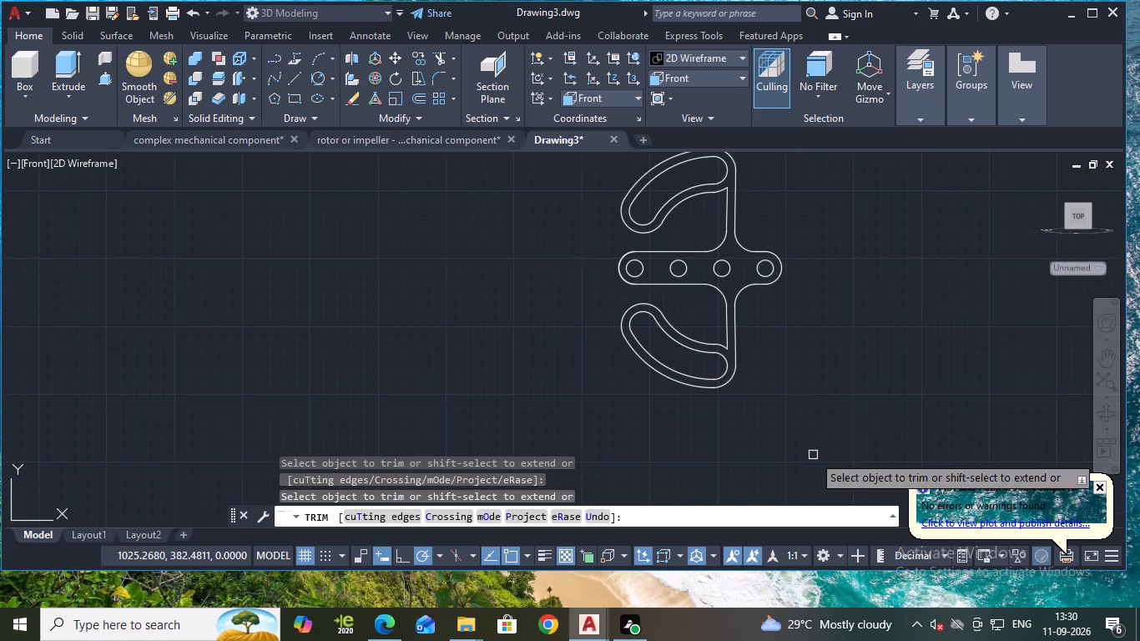
middle_click_drag(773, 346, 639, 417)
key("Escape")
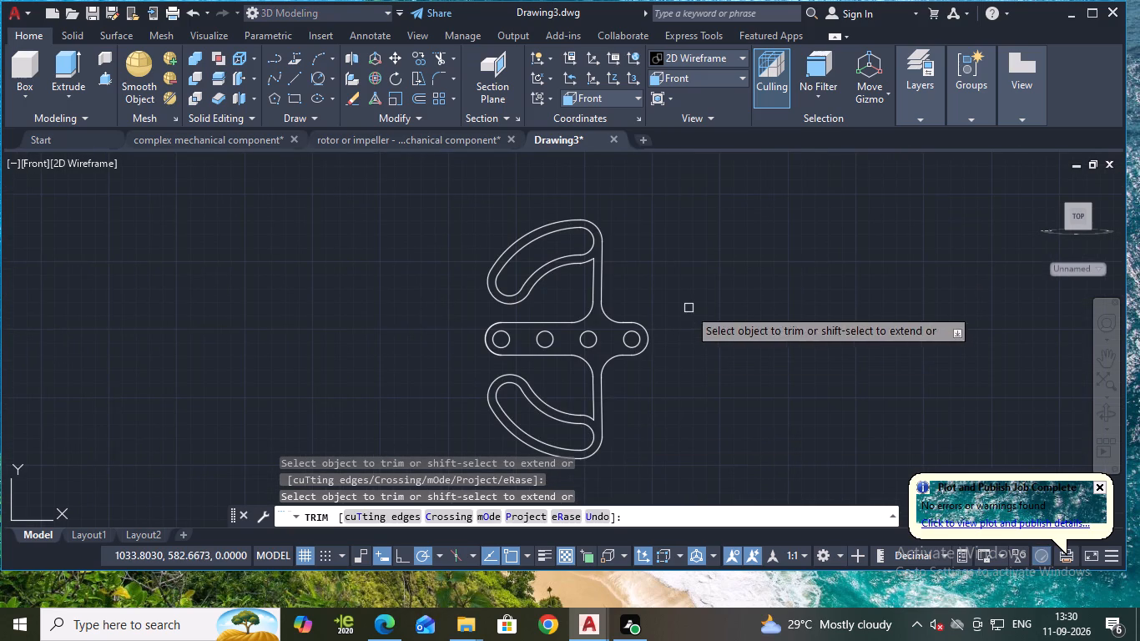
middle_click_drag(689, 307, 753, 270)
scroll(754, 263, "up", 1)
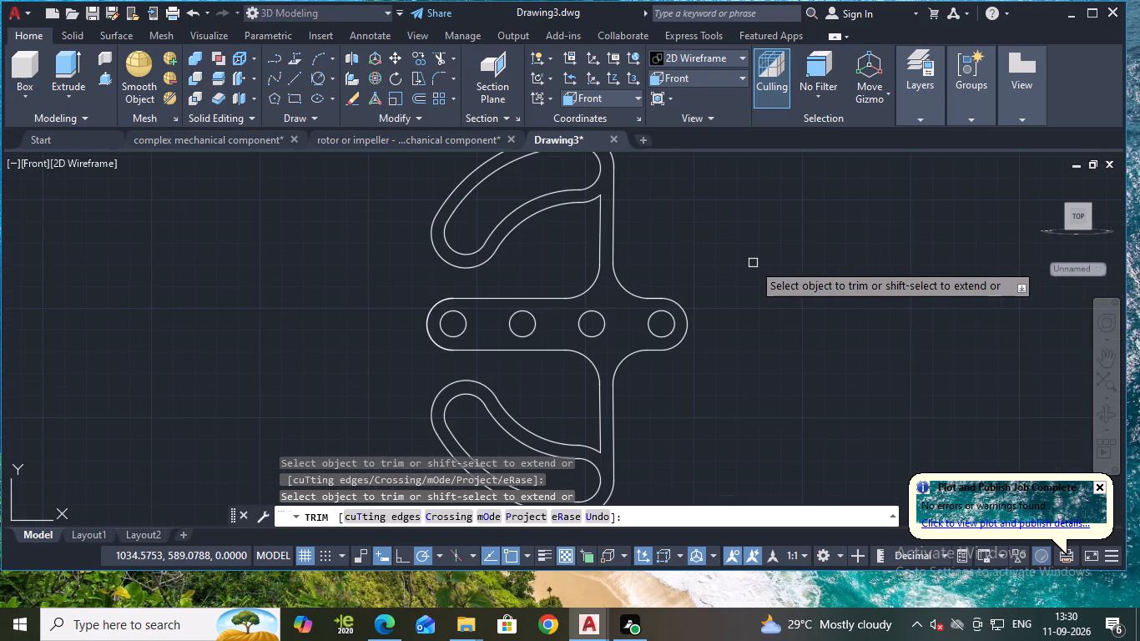
scroll(753, 263, "down", 1)
key("Escape")
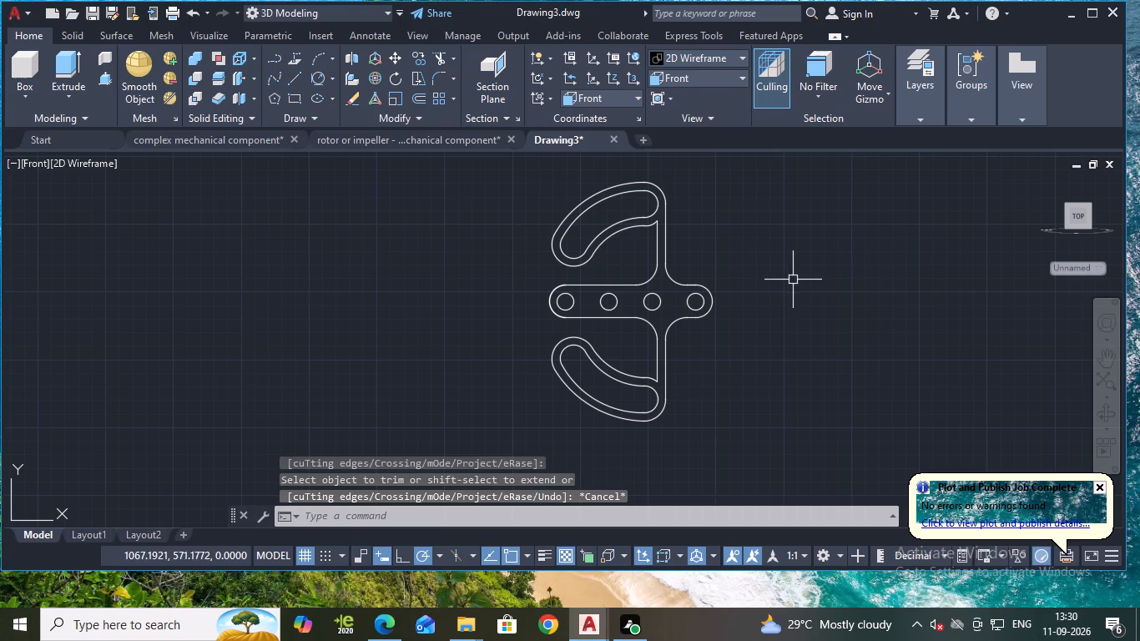
Examine the mirrored outline around the link, the lower web's fillets and both slotted arms.
scroll(694, 257, "up", 1)
scroll(694, 257, "down", 2)
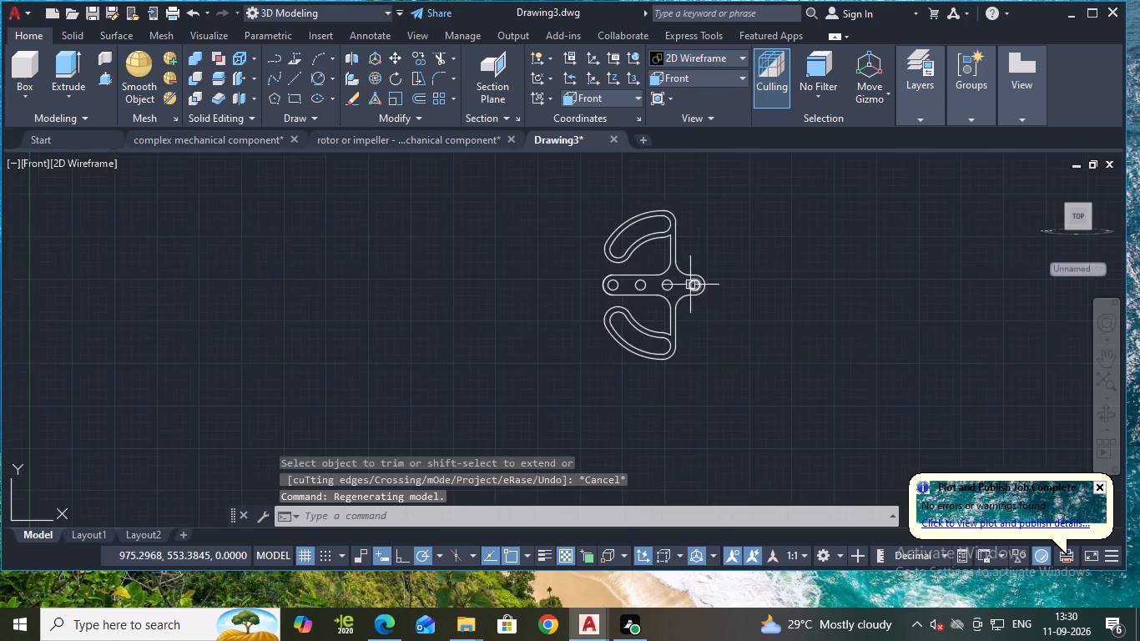
scroll(690, 285, "up", 2)
scroll(661, 361, "up", 1)
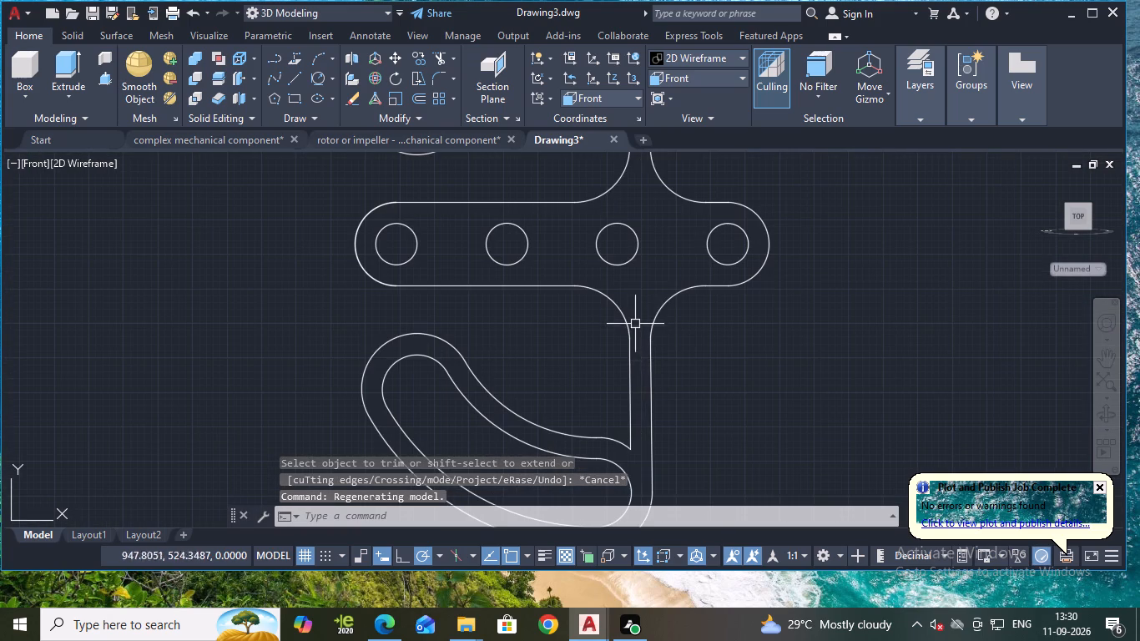
scroll(674, 328, "down", 1)
scroll(794, 265, "down", 1)
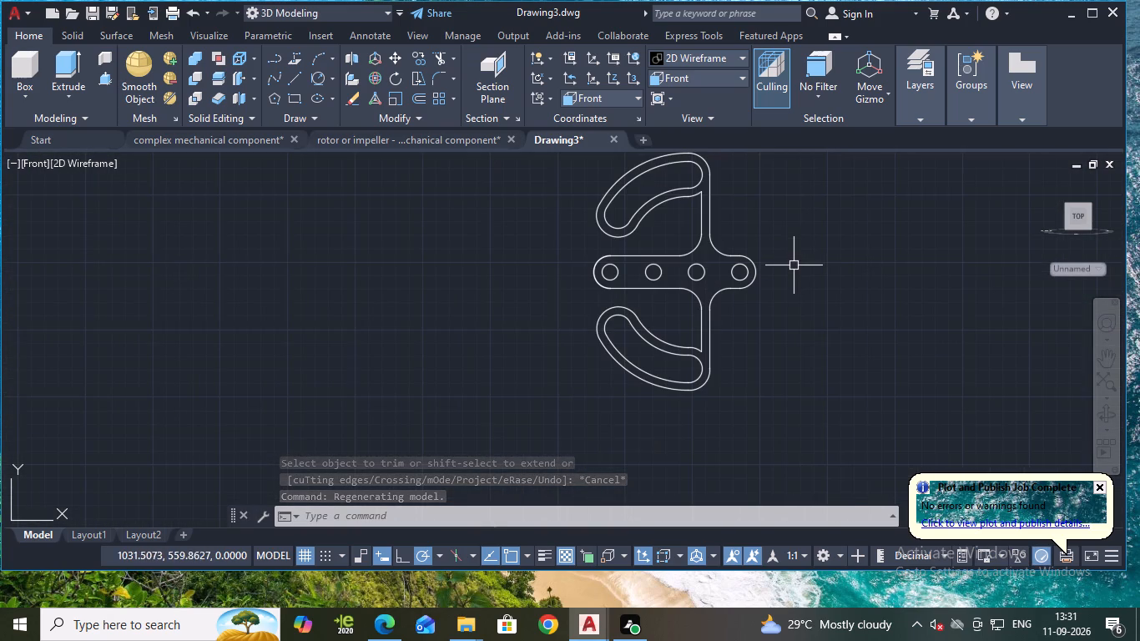
middle_click_drag(781, 241, 757, 269)
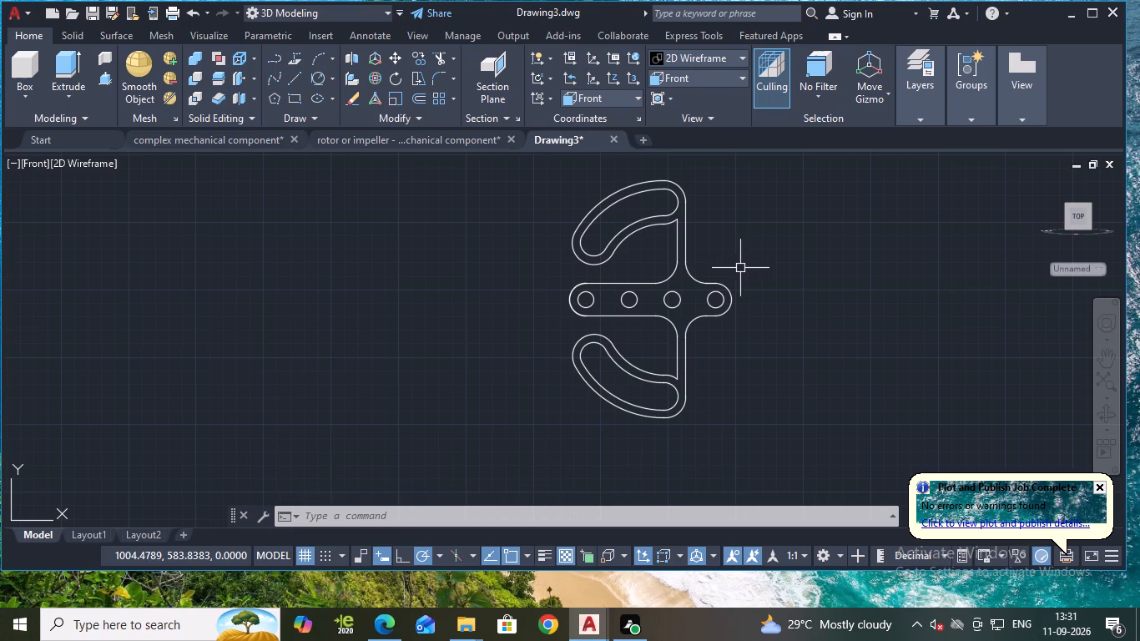
scroll(726, 271, "up", 1)
scroll(746, 255, "down", 1)
key("Escape")
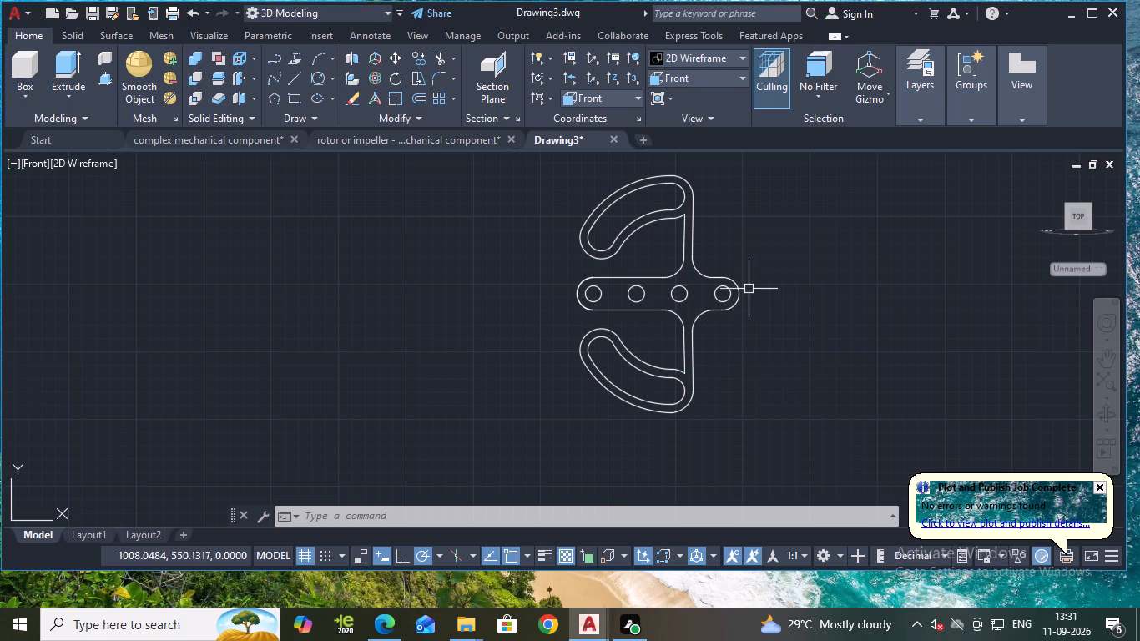
Join all the component's outline geometry, including the link, both webs and both slotted arms, into polylines.
scroll(782, 311, "down", 1)
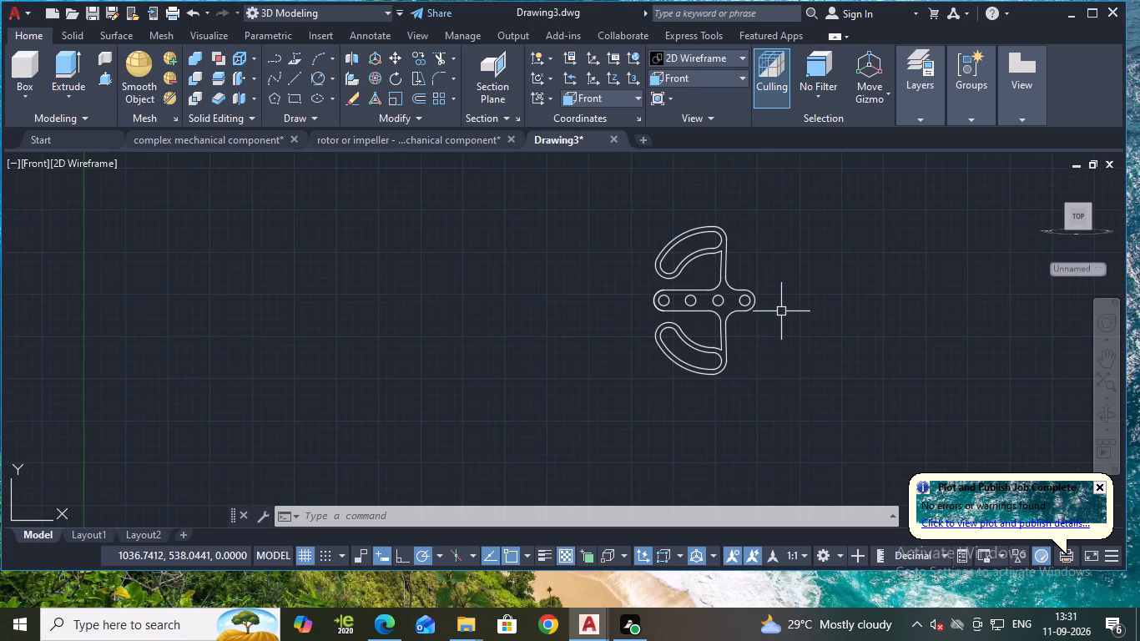
left_click_drag(555, 189, 570, 192)
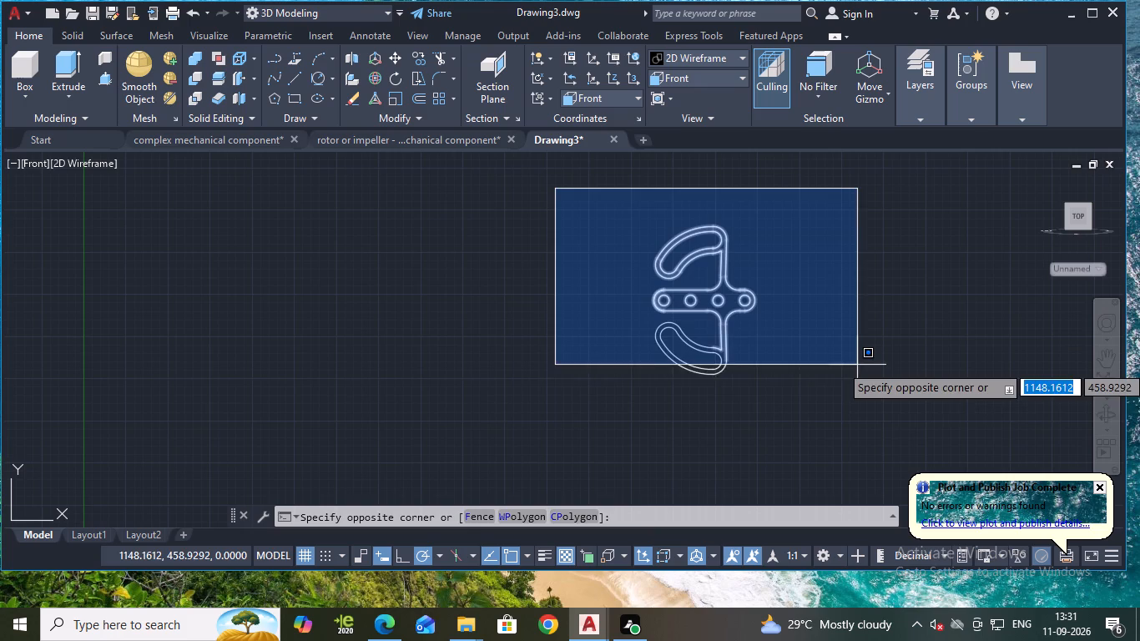
left_click(852, 398)
key("j")
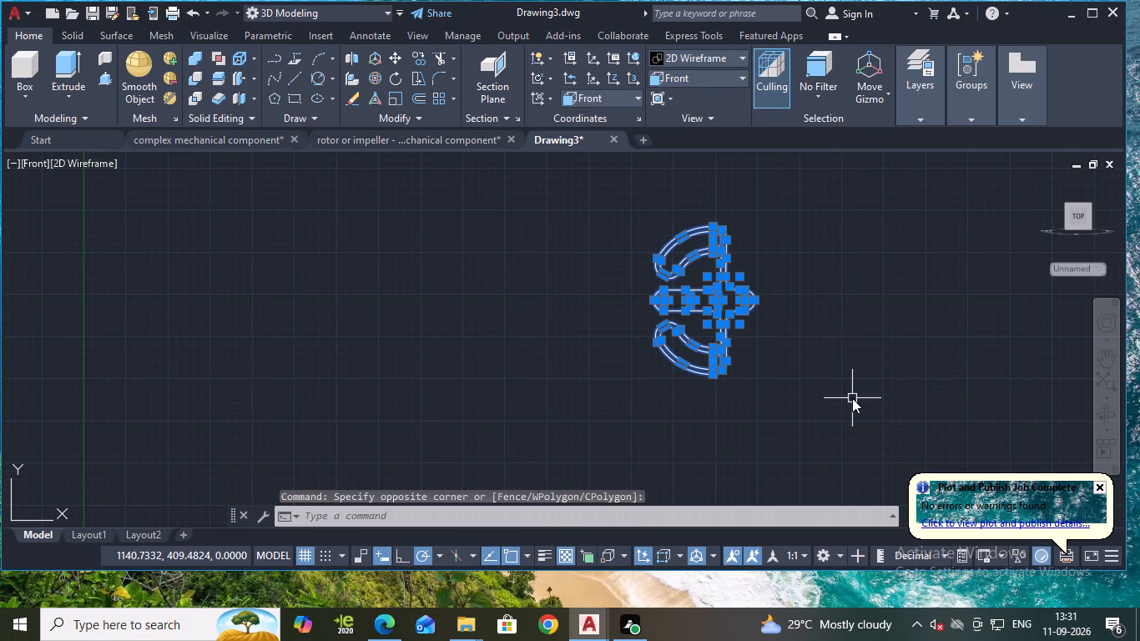
key("Return")
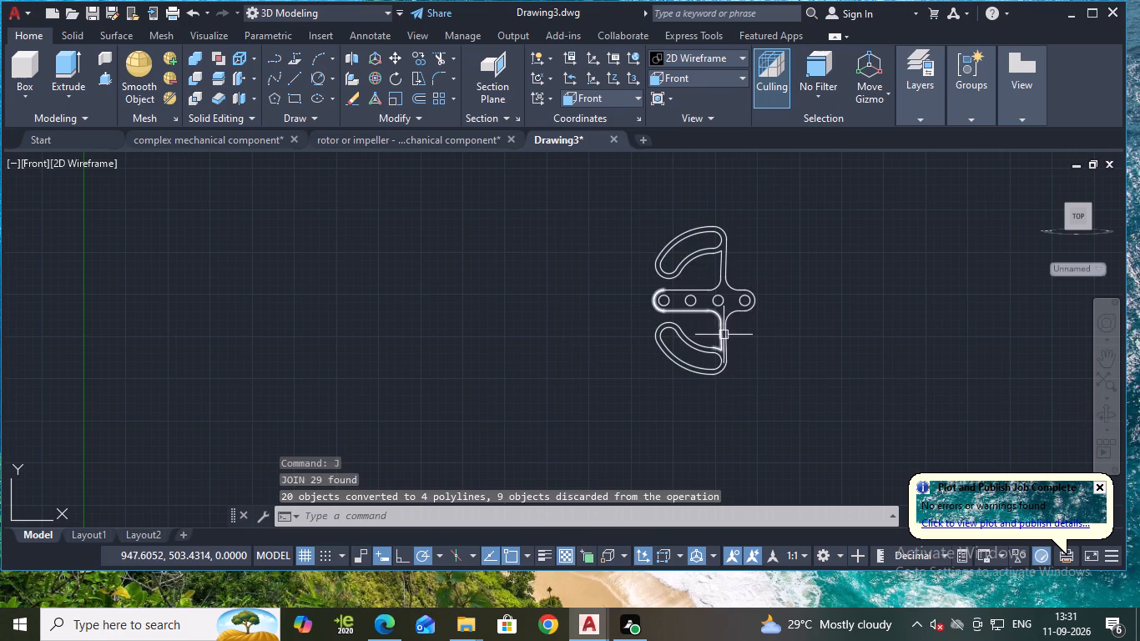
Examine the joined outline around the lower slotted arm, the web and the link's right rounded end.
scroll(765, 319, "up", 1)
key("Escape")
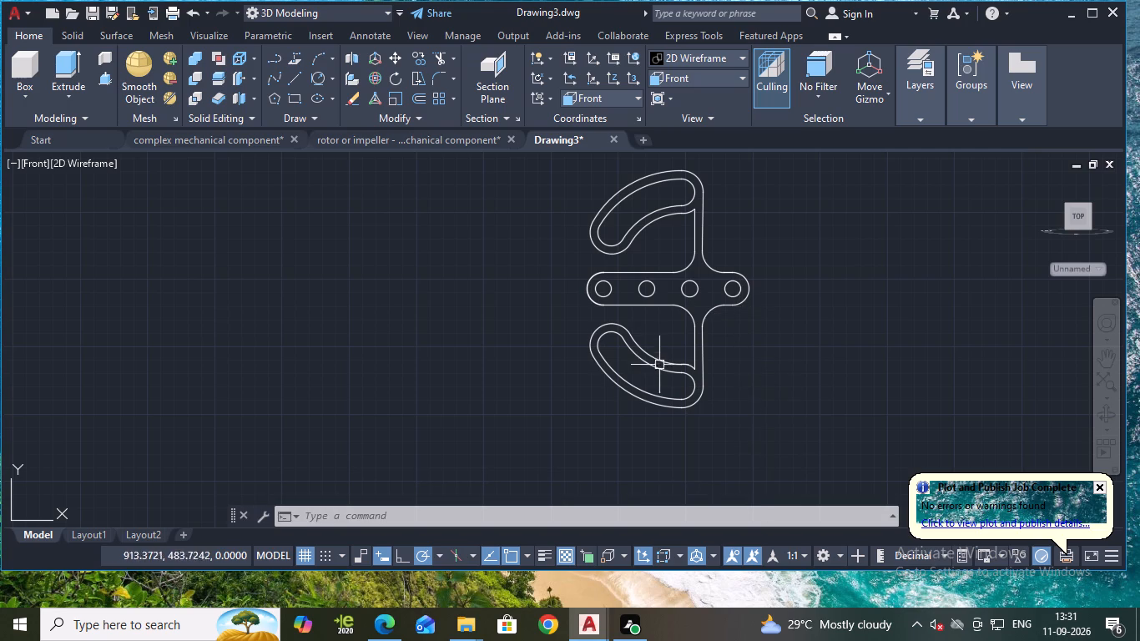
scroll(659, 356, "up", 2)
scroll(659, 356, "down", 1)
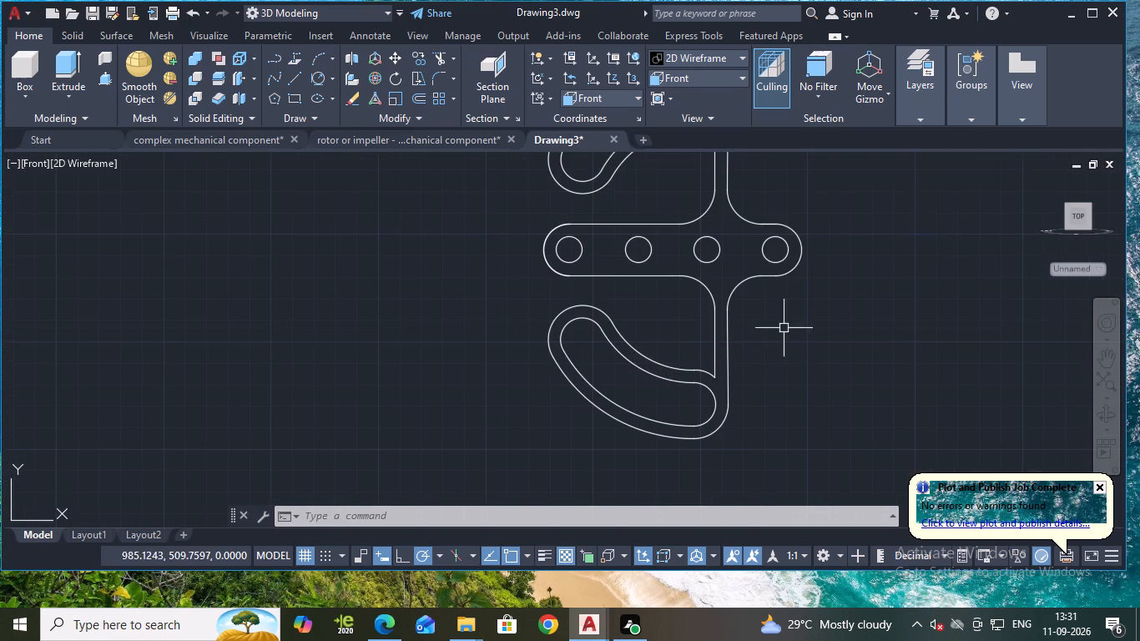
middle_click_drag(774, 353, 738, 386)
scroll(779, 347, "down", 1)
middle_click_drag(779, 337, 766, 341)
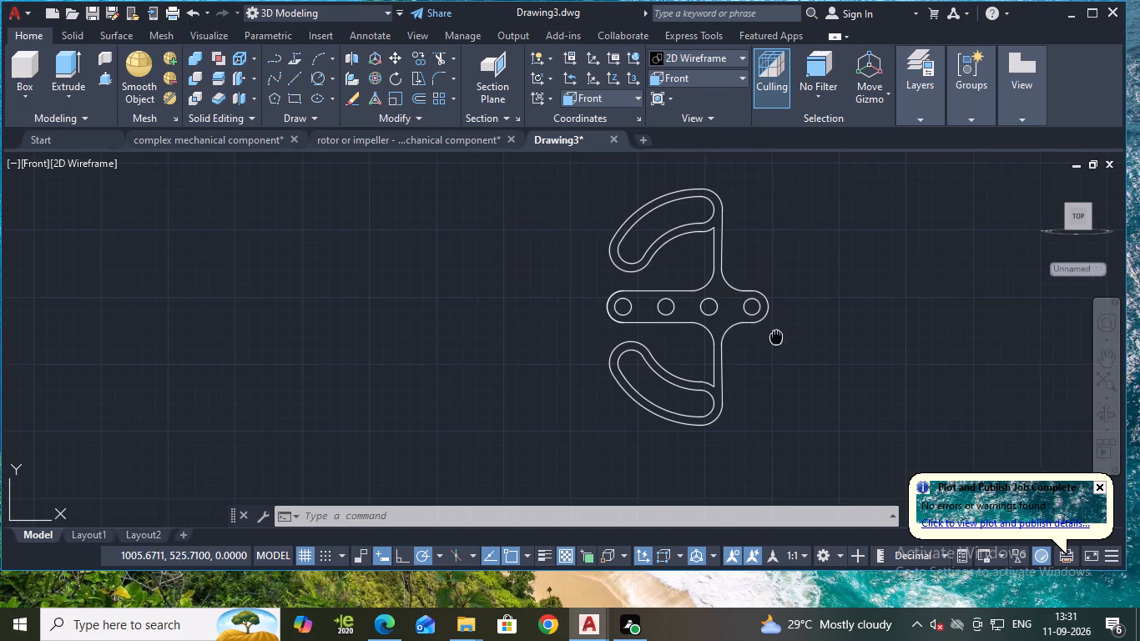
middle_click_drag(766, 341, 740, 359)
scroll(766, 386, "up", 1)
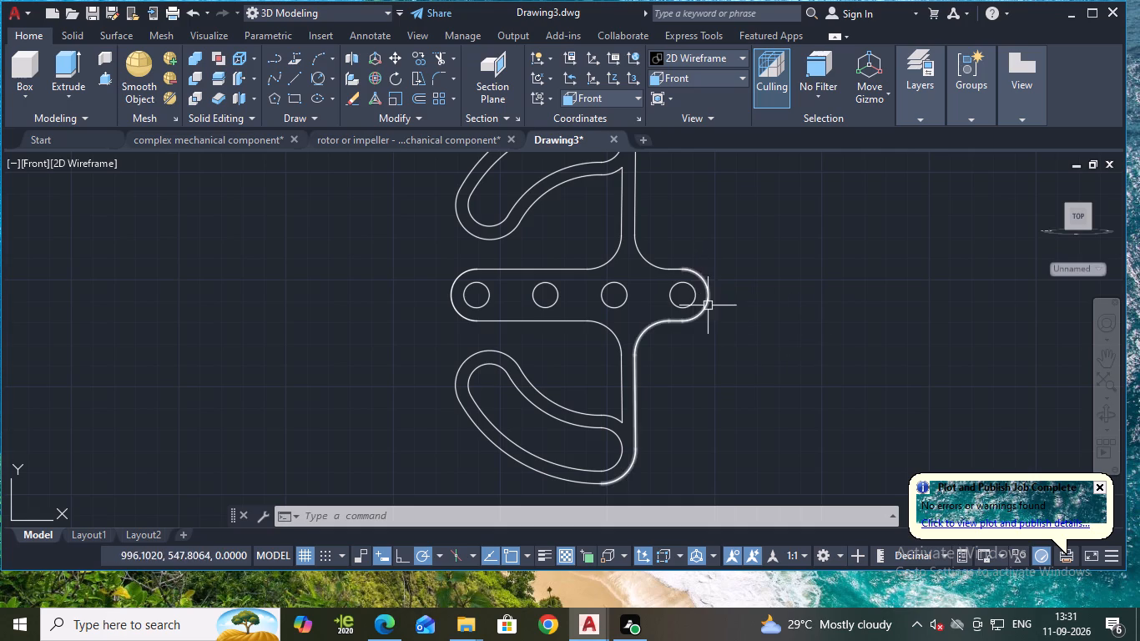
scroll(715, 275, "up", 2)
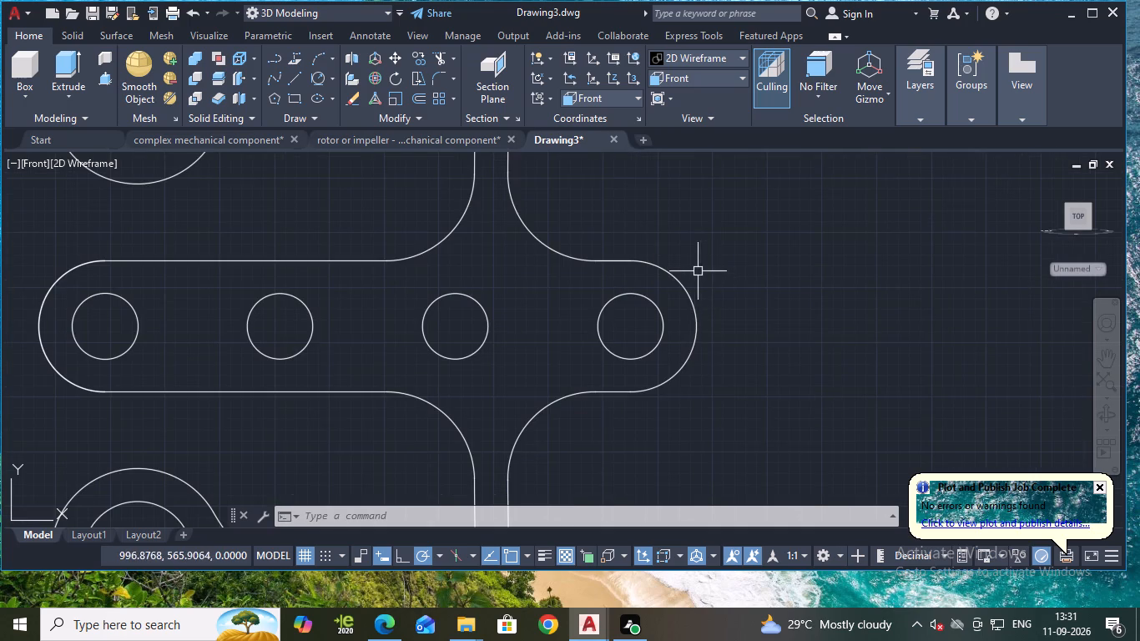
Extend the link's short upper edge segment back across the web to the opposite web fillet.
type("ex")
key("Return")
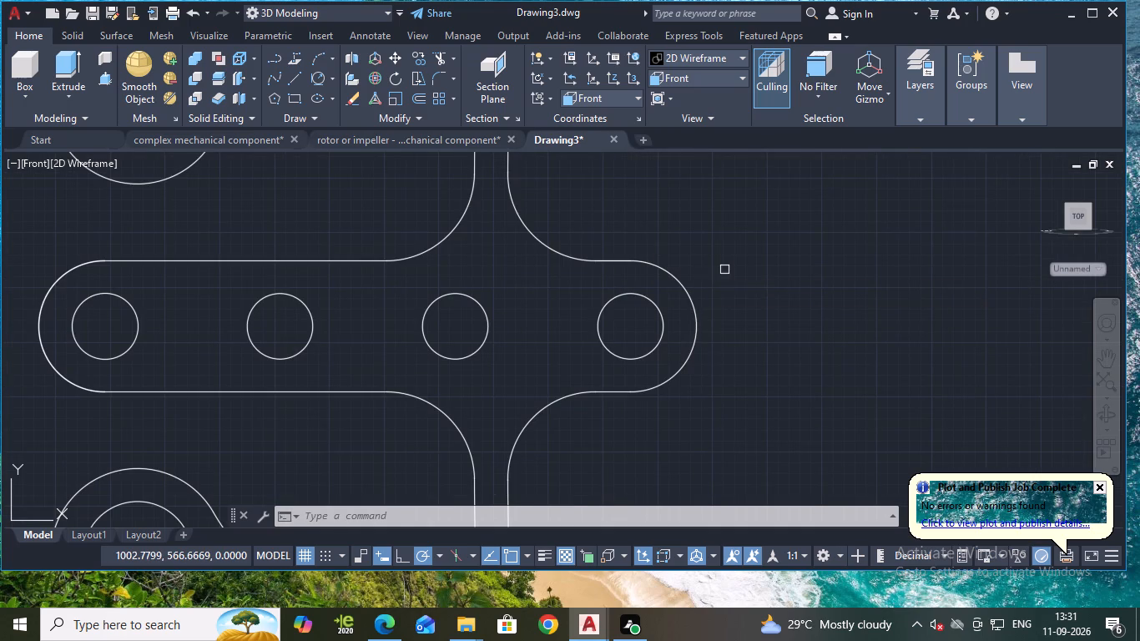
left_click(606, 261)
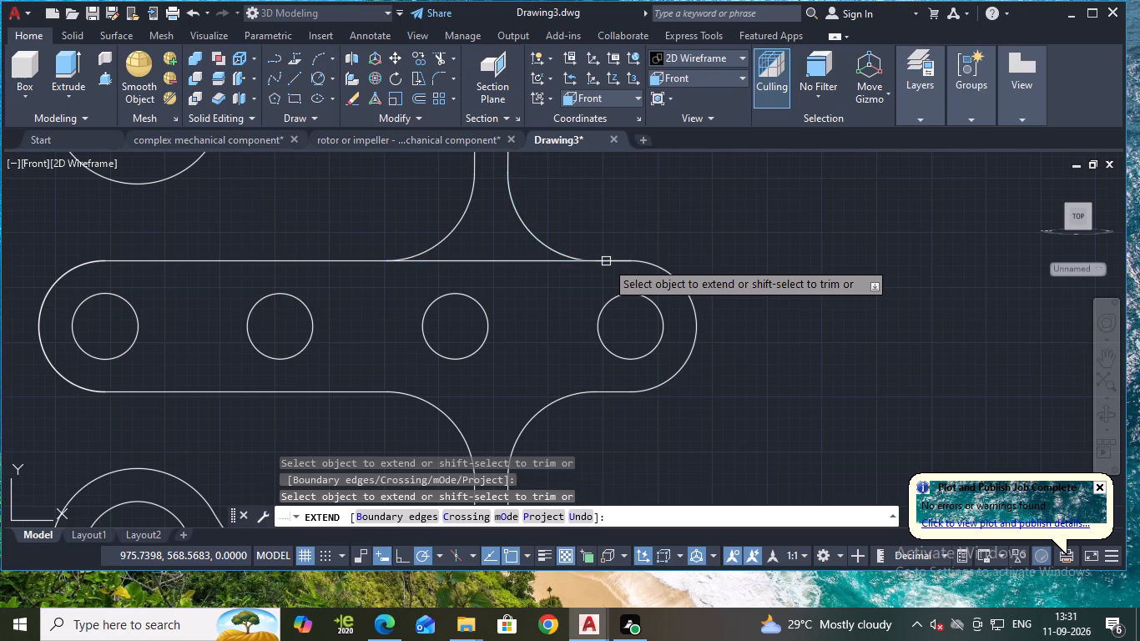
key("Escape")
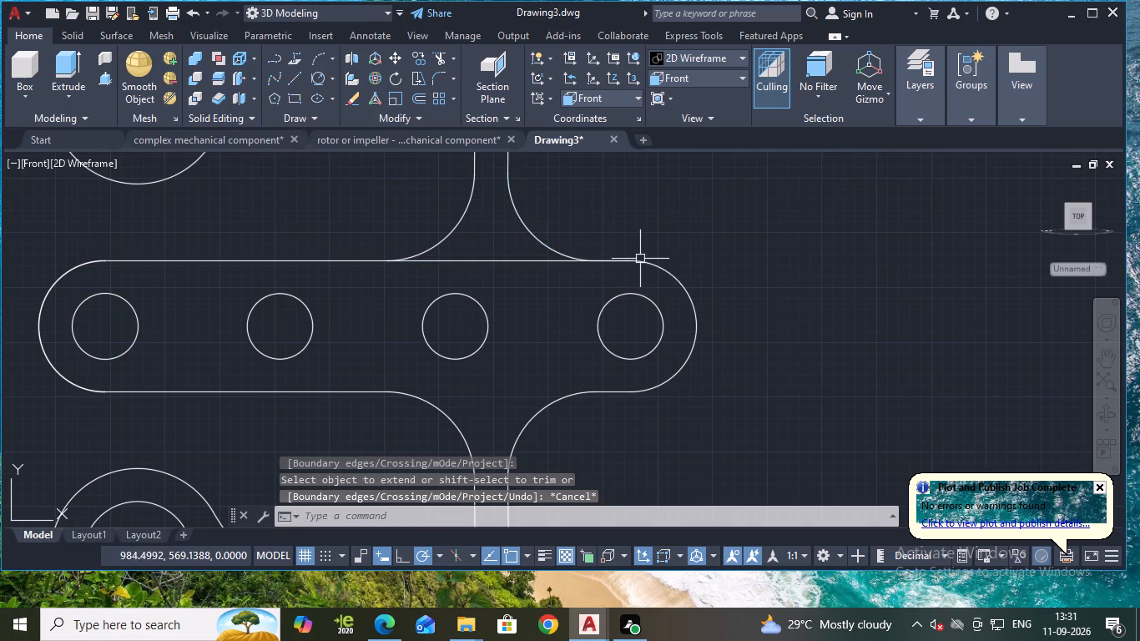
Stretch the right end of the link's upper edge horizontally outward by about 54 units, past the rounded end.
left_click(608, 261)
left_click(630, 260)
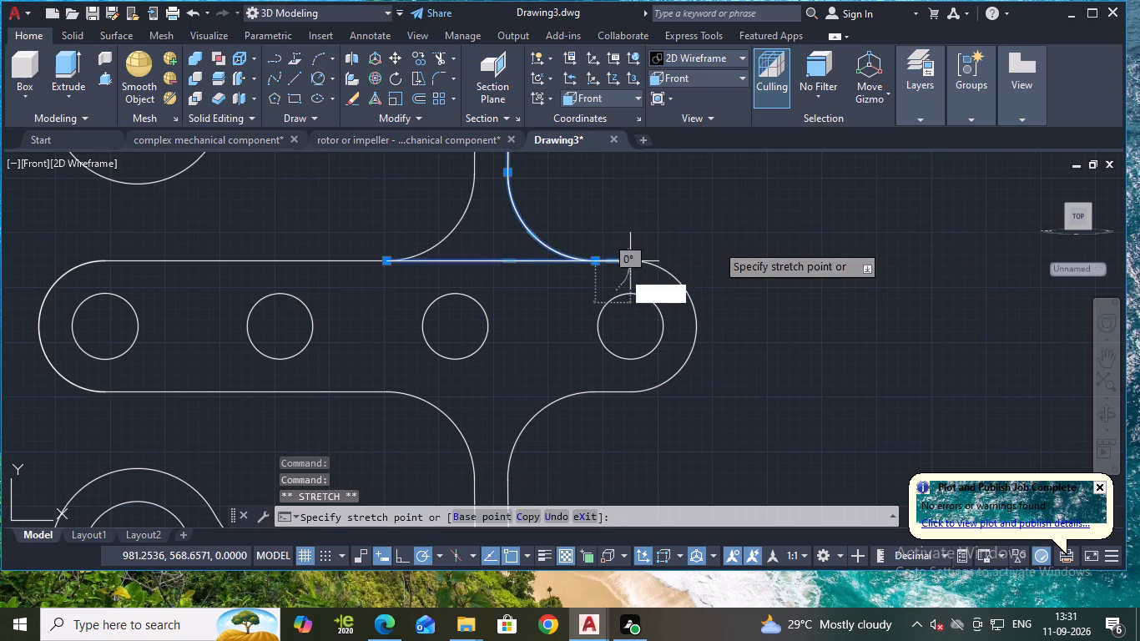
left_click(867, 260)
key("Escape")
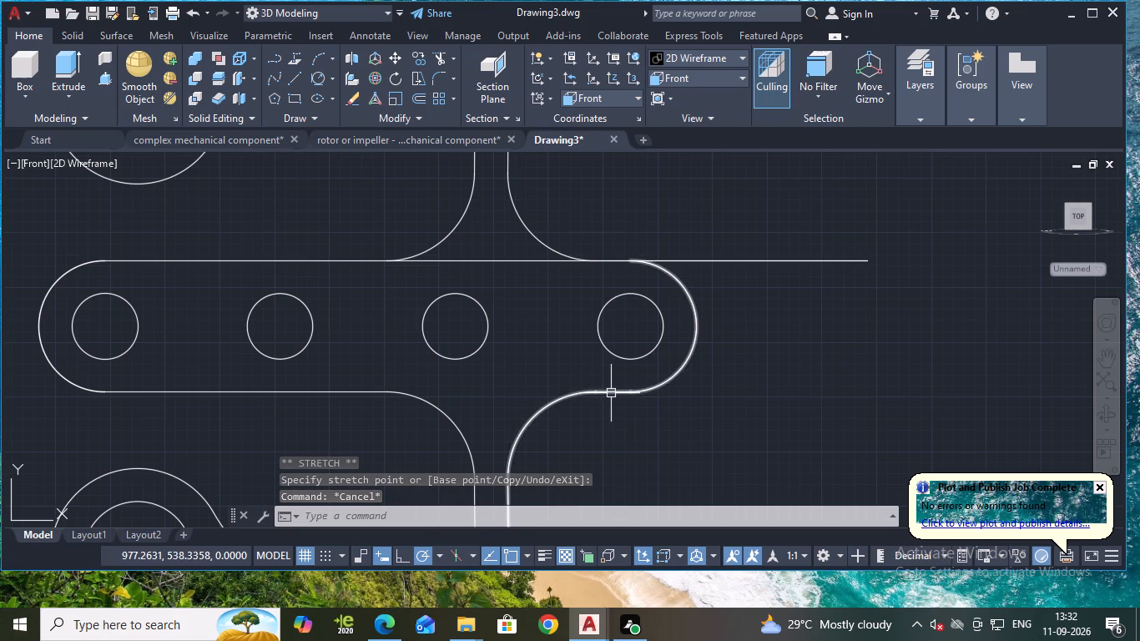
left_click(606, 394)
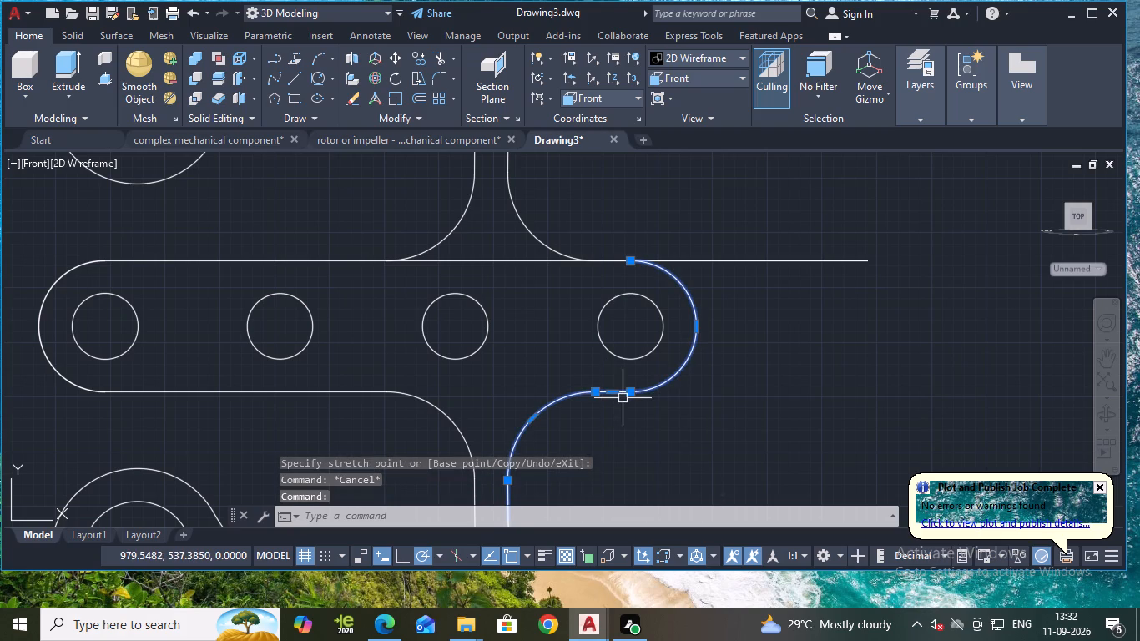
key("Escape")
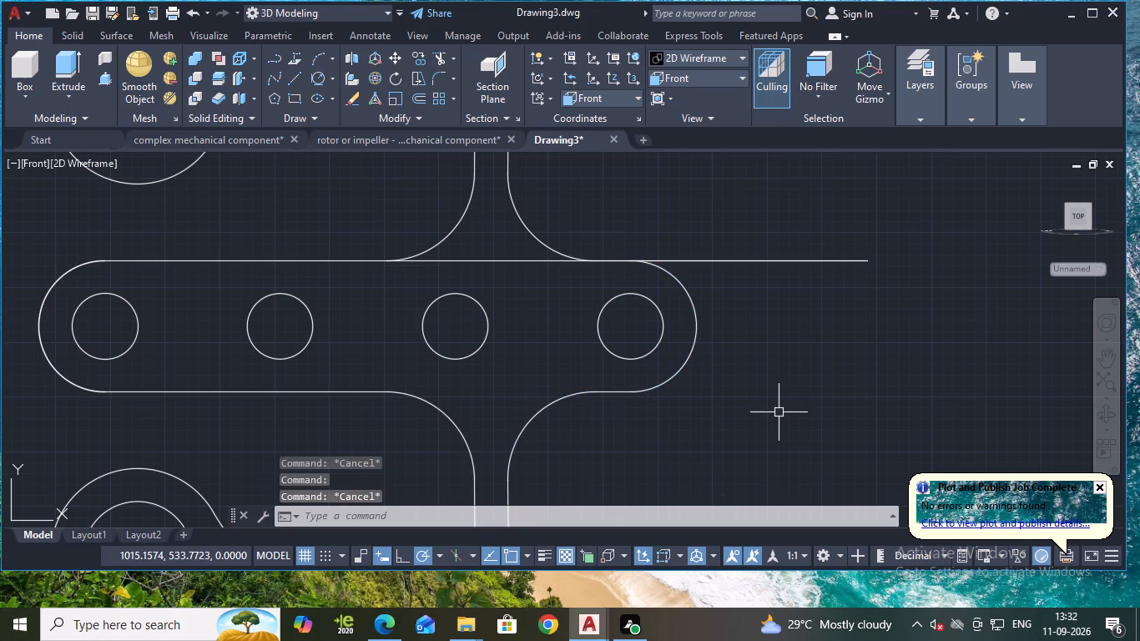
Draw a horizontal line from the centre of the link's rightmost hole outward beyond the rounded end.
middle_click_drag(774, 413, 796, 385)
key("Escape")
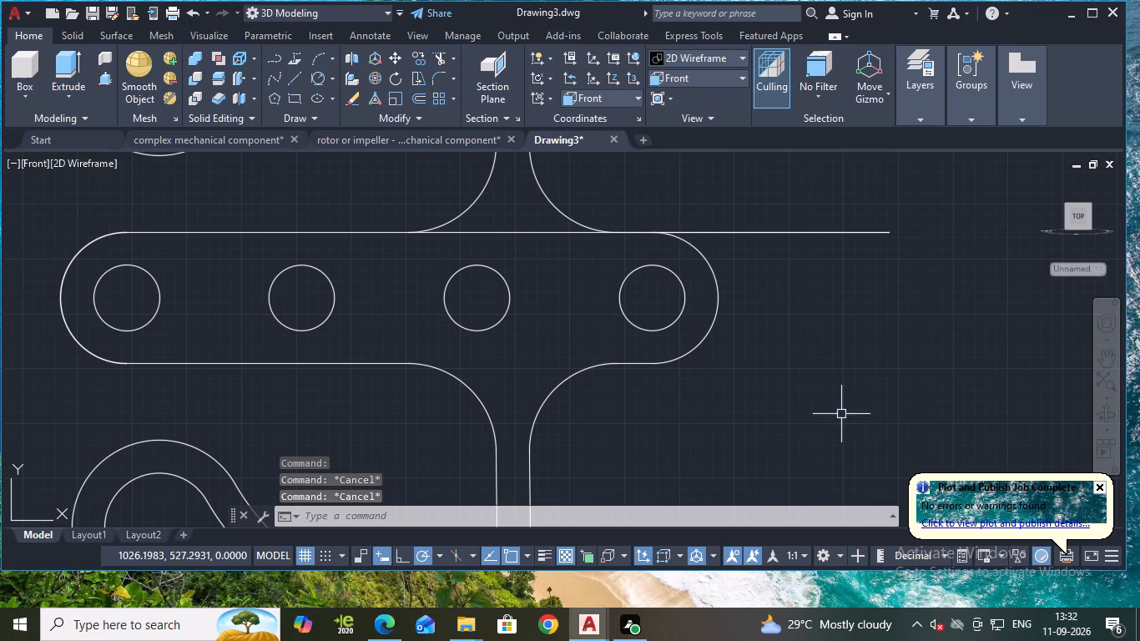
left_click(300, 73)
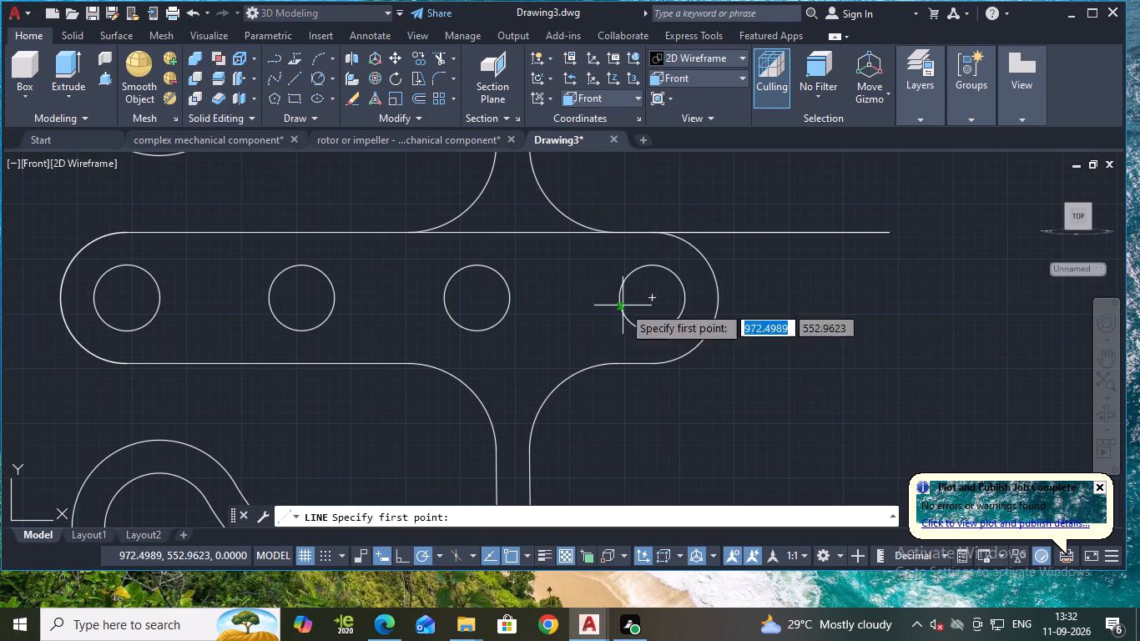
left_click(650, 299)
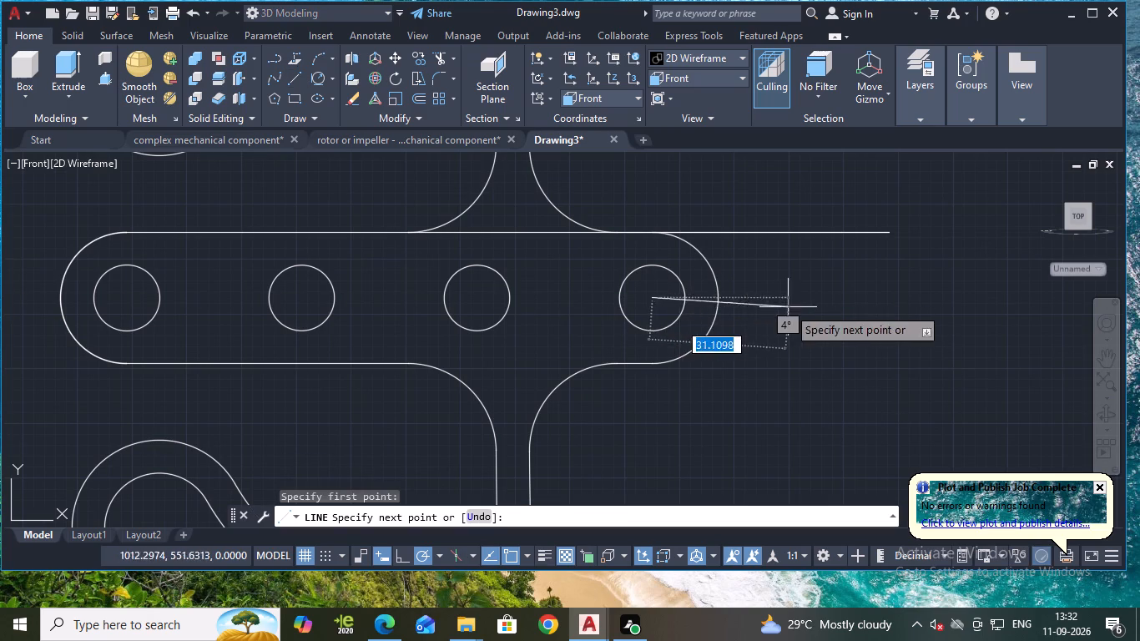
left_click(901, 298)
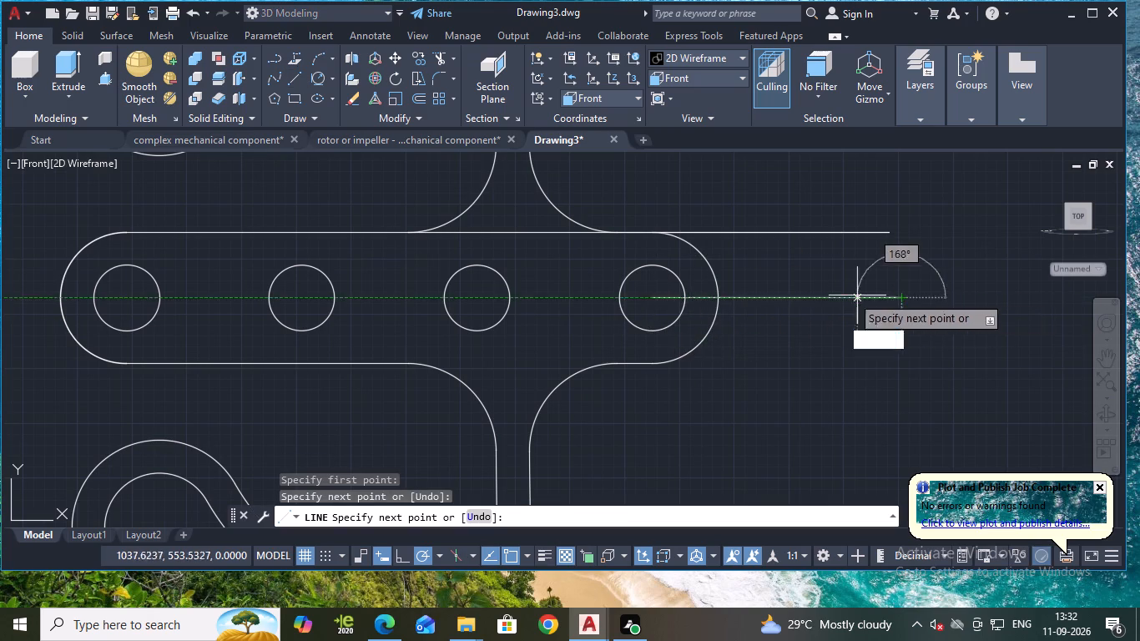
key("Escape")
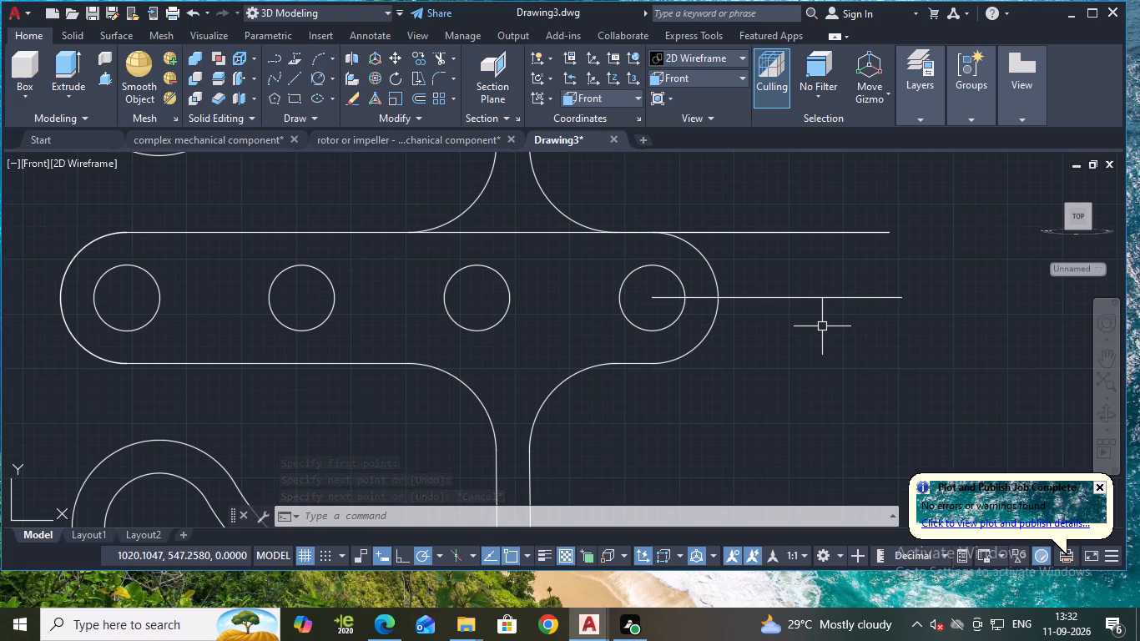
middle_click_drag(822, 326, 832, 355)
key("Escape")
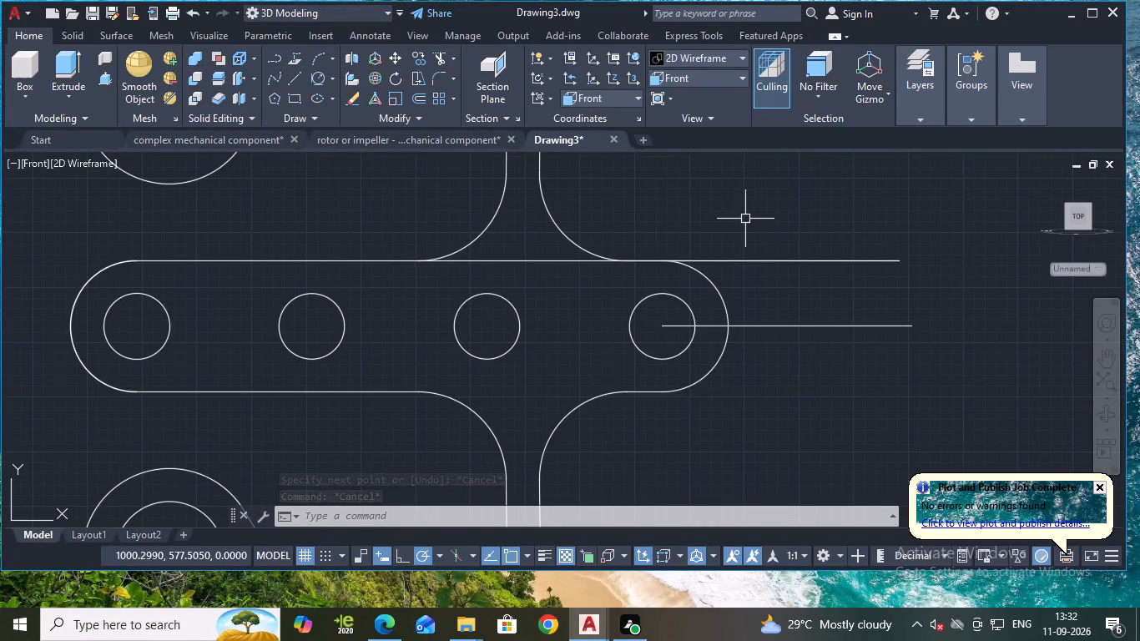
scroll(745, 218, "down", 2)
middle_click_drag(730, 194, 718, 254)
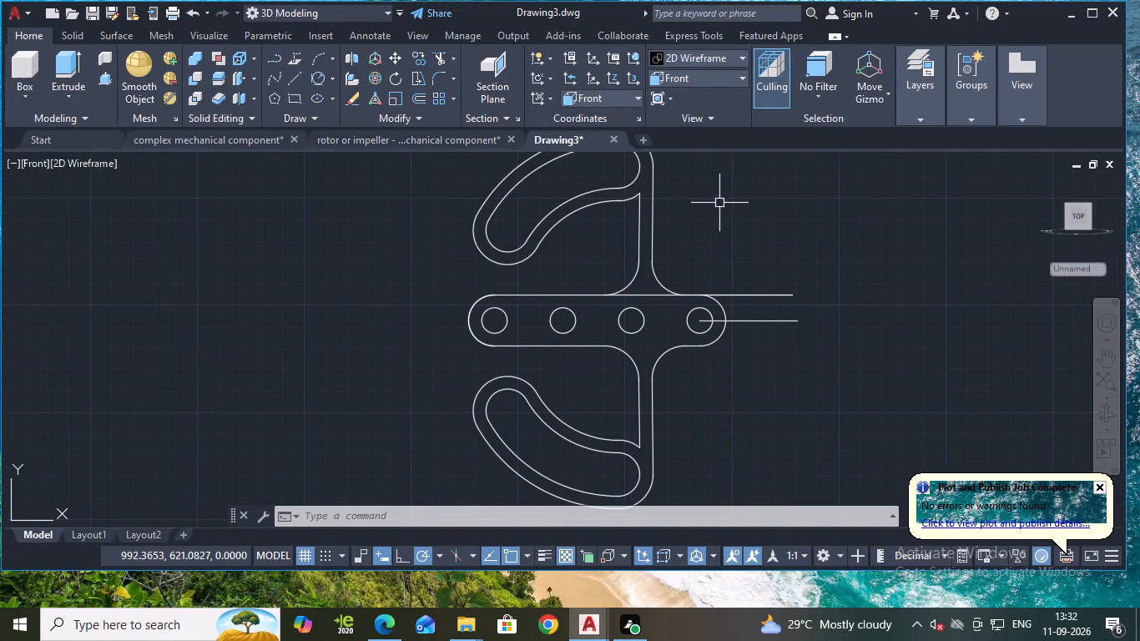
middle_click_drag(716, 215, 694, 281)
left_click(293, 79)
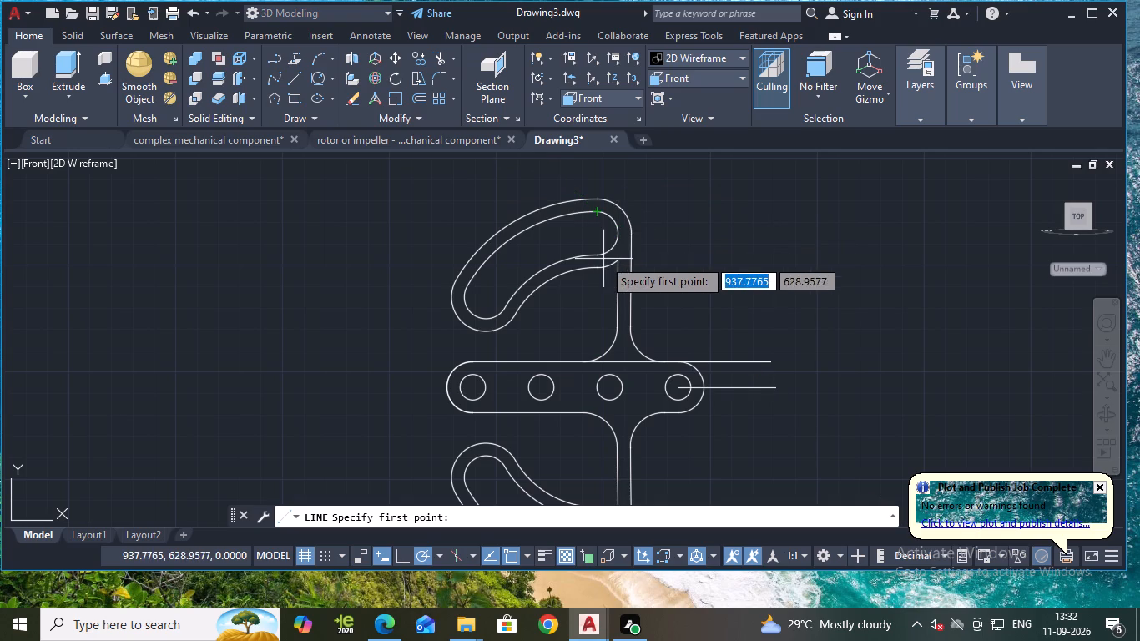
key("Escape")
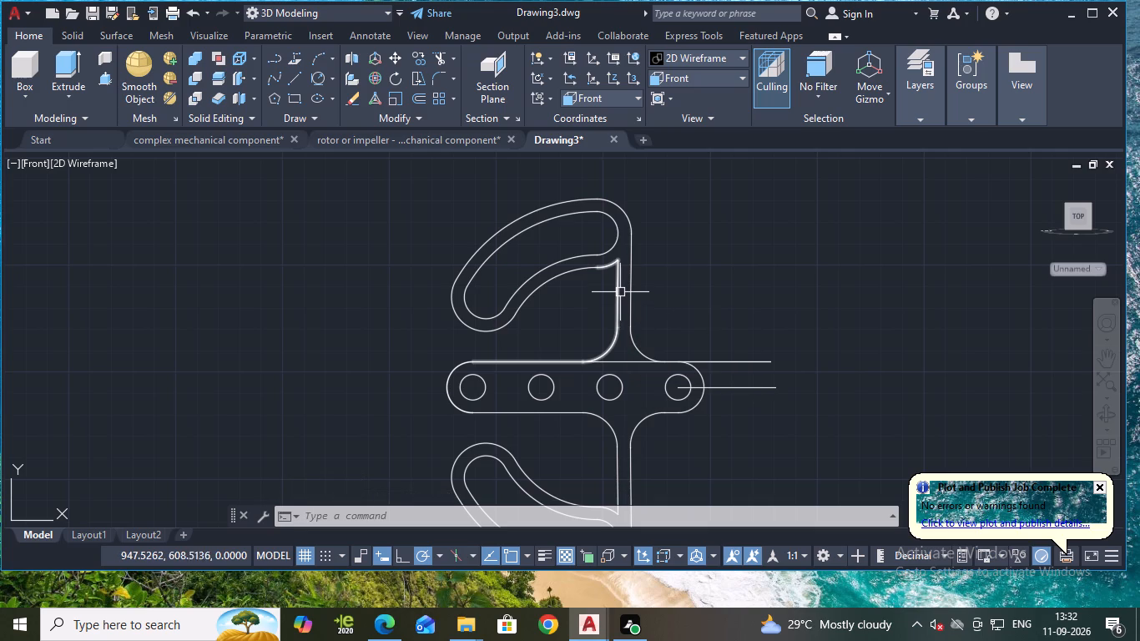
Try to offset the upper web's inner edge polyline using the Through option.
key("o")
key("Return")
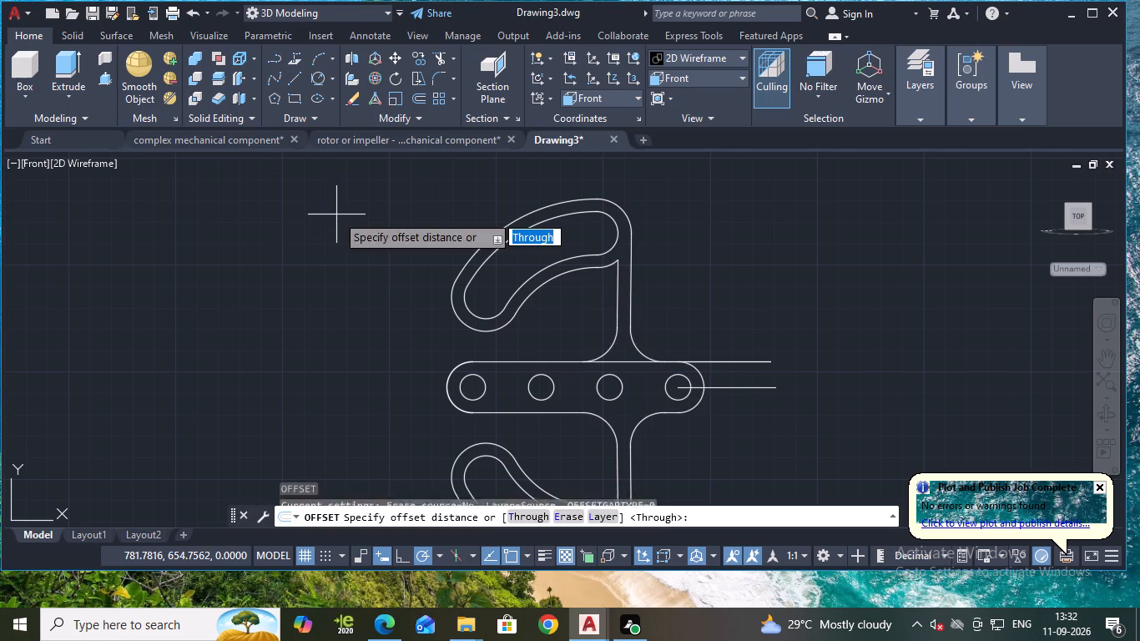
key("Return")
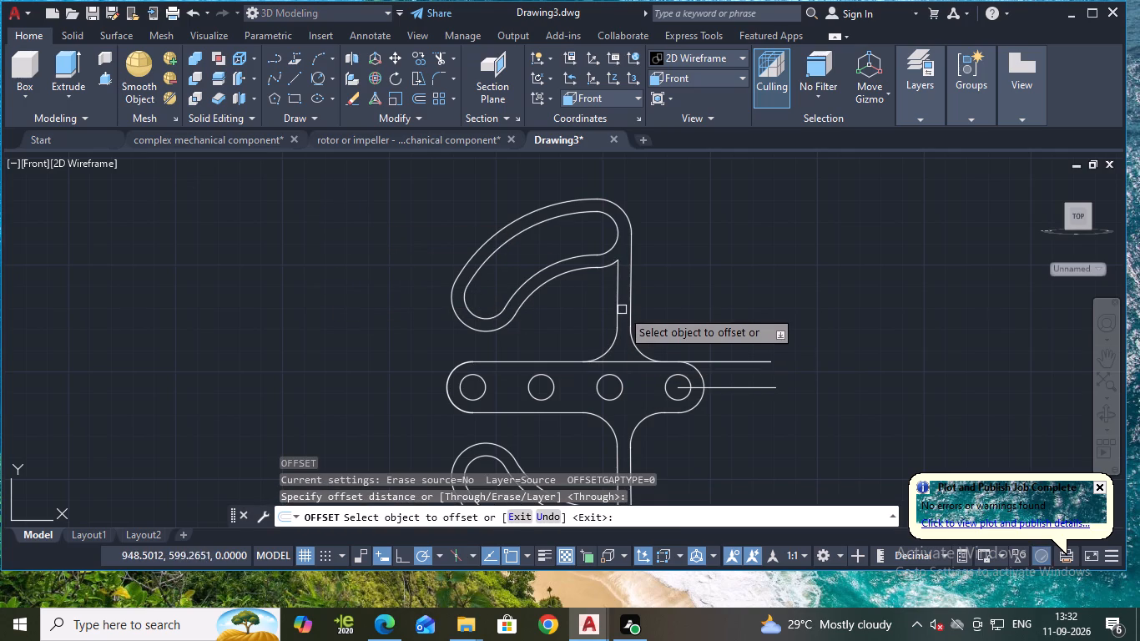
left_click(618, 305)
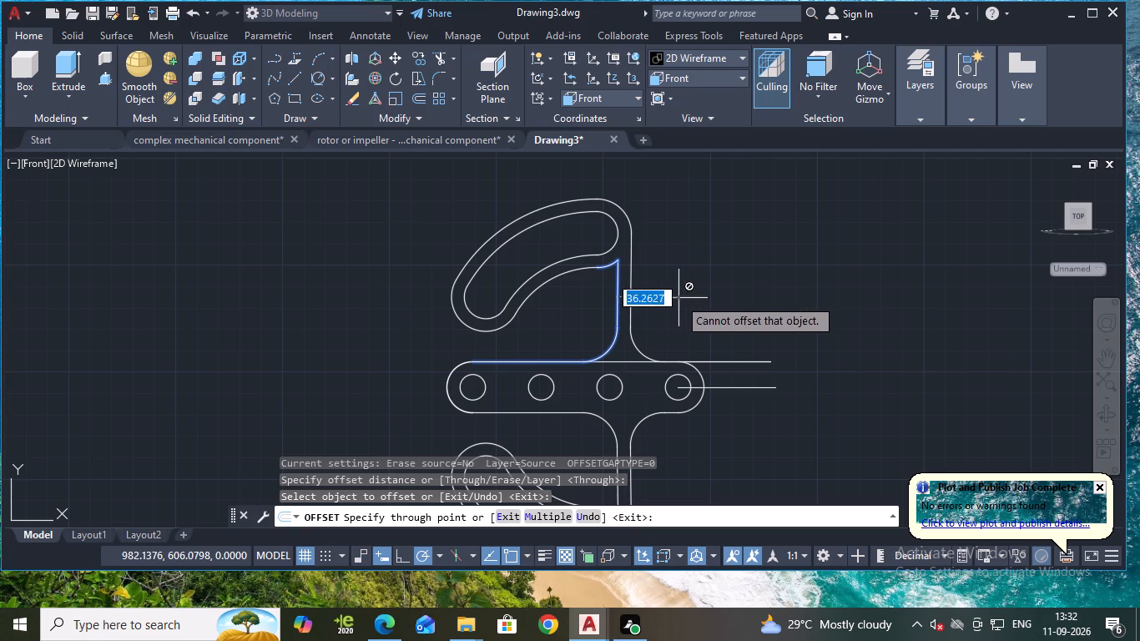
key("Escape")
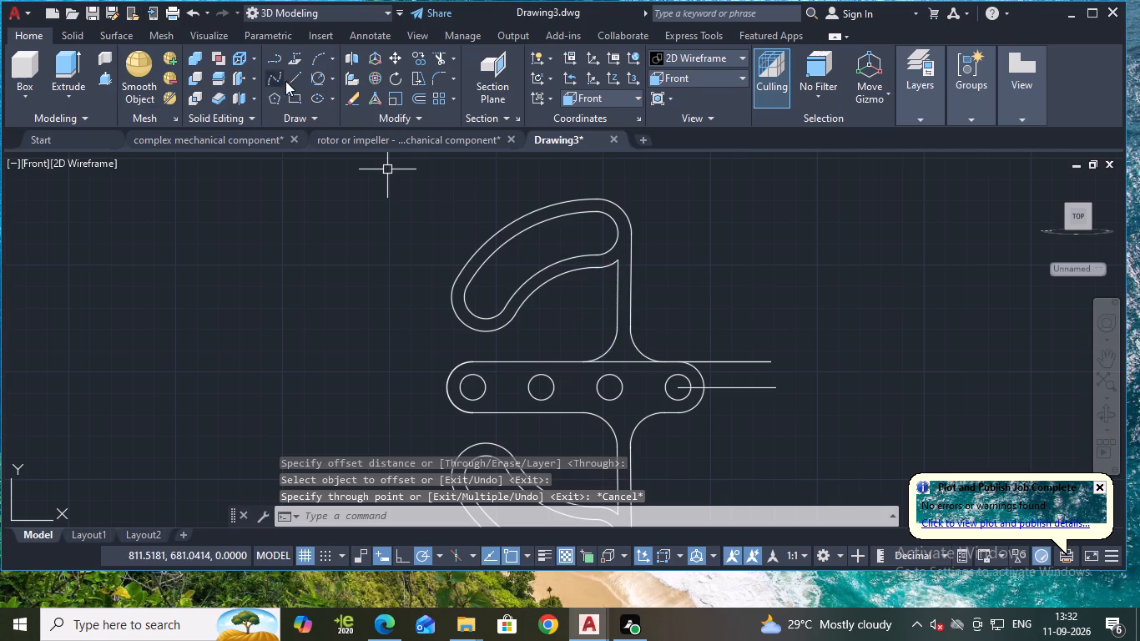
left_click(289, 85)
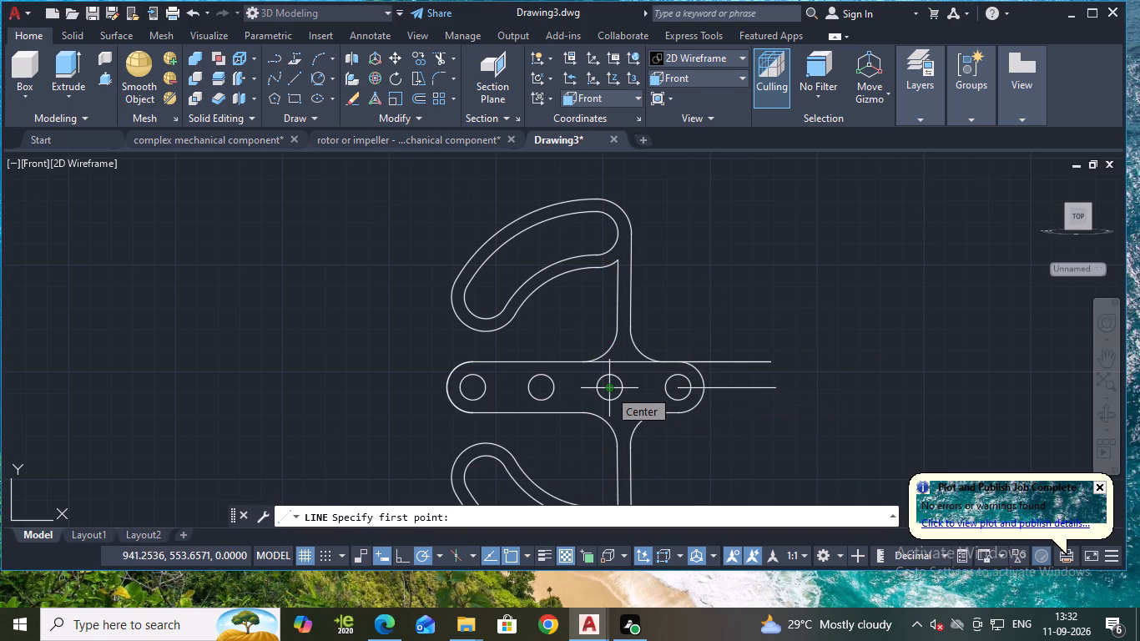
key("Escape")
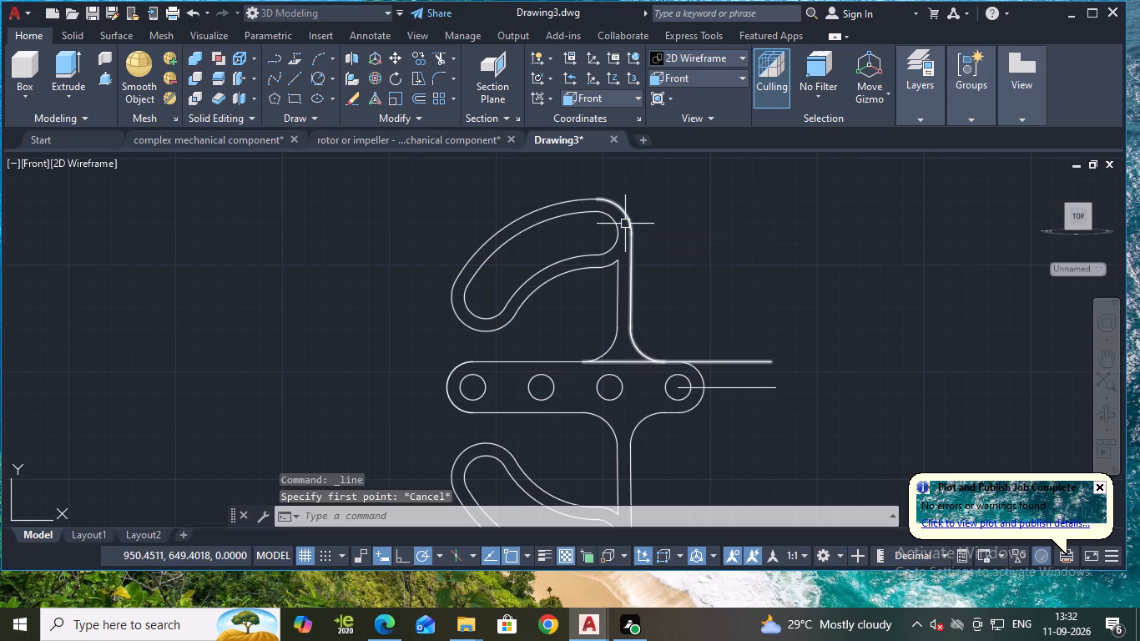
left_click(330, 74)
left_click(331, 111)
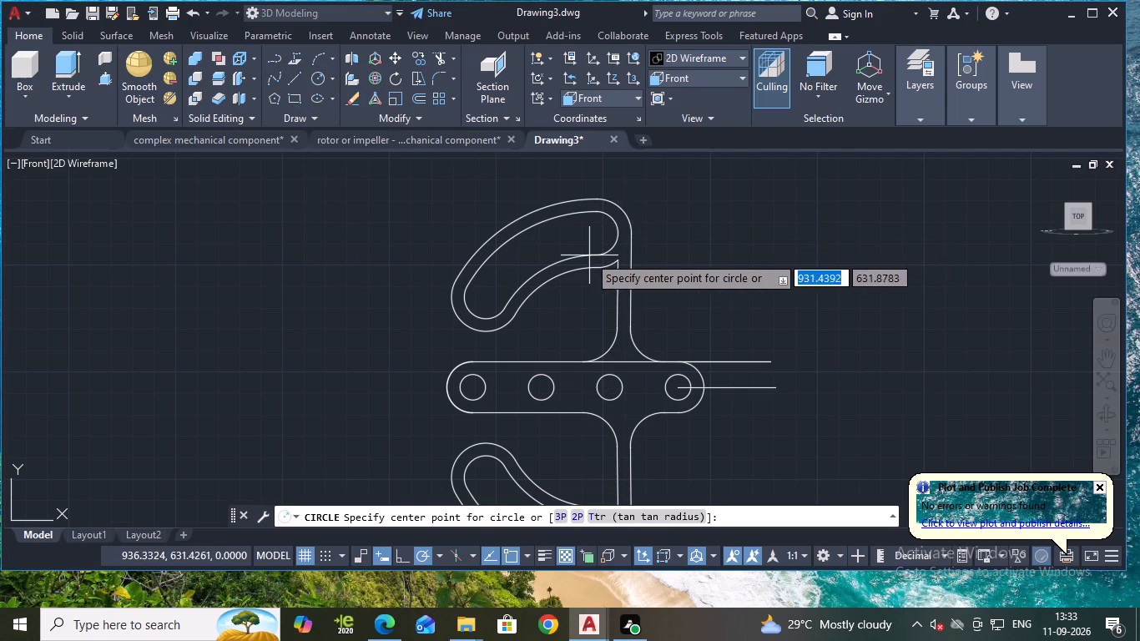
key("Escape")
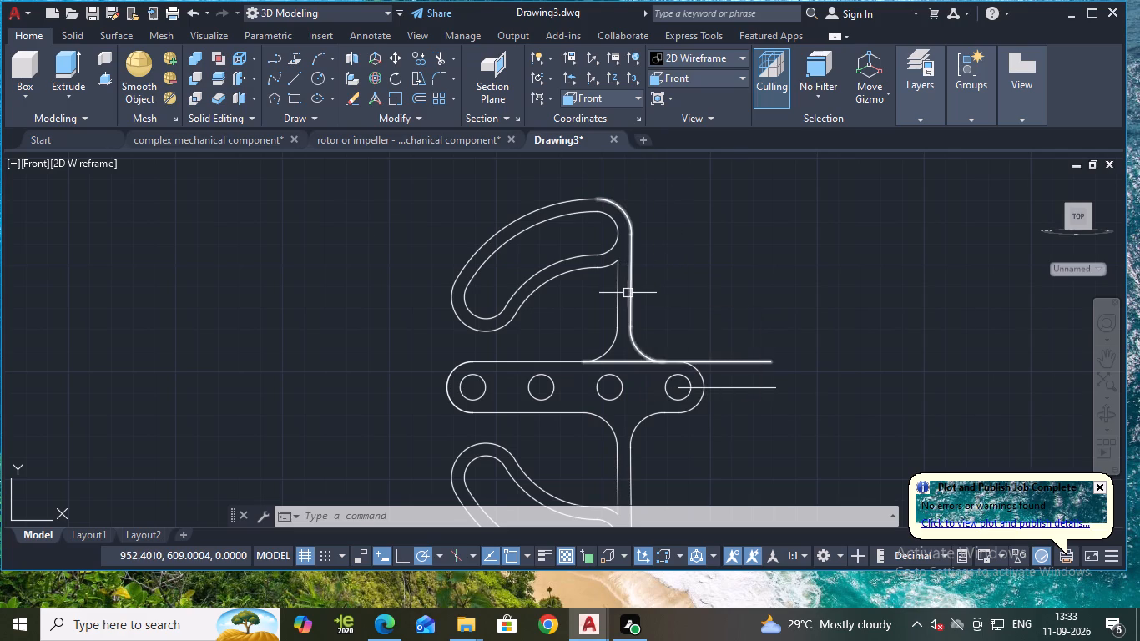
Explode the upper slotted arm and web outlines together with the link's upper edge segments.
left_click(386, 185)
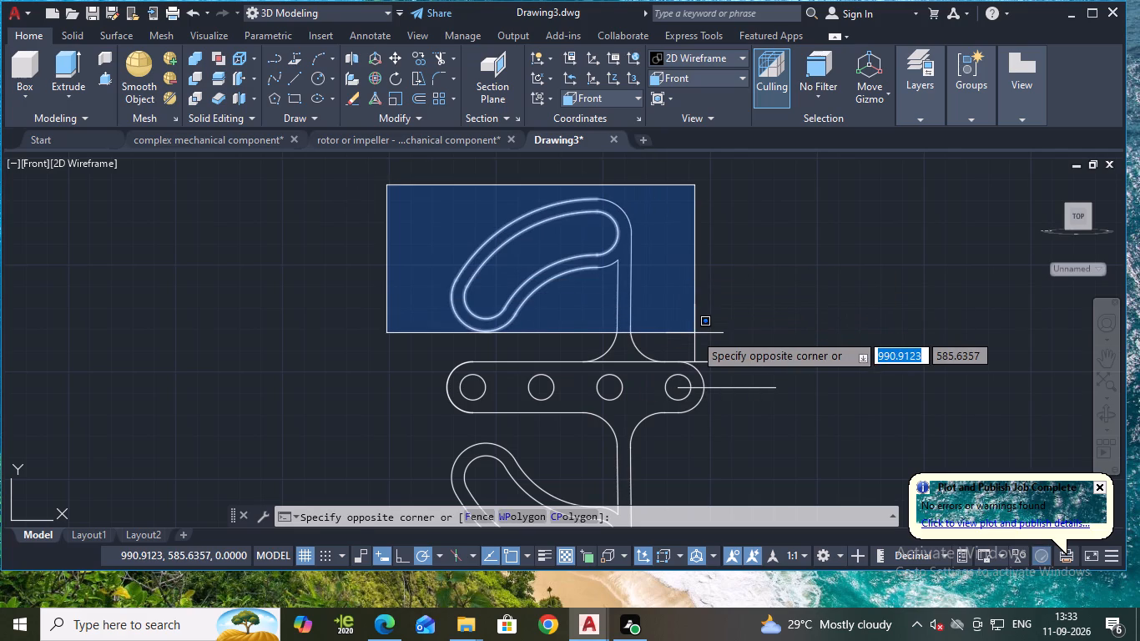
left_click(644, 268)
left_click(679, 300)
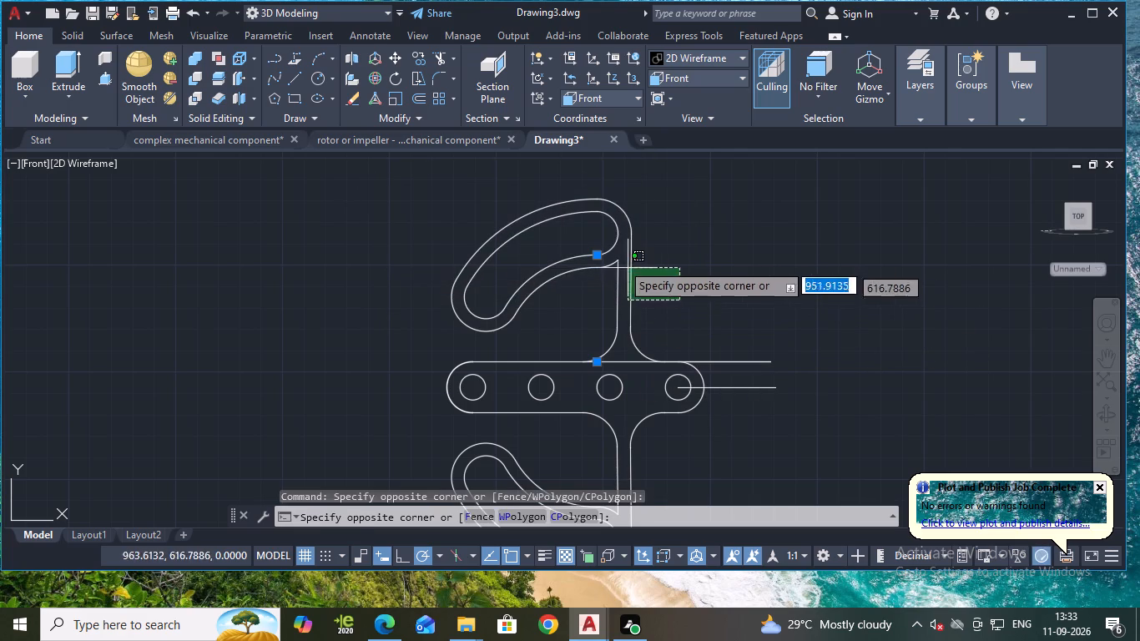
left_click(477, 203)
type("ex")
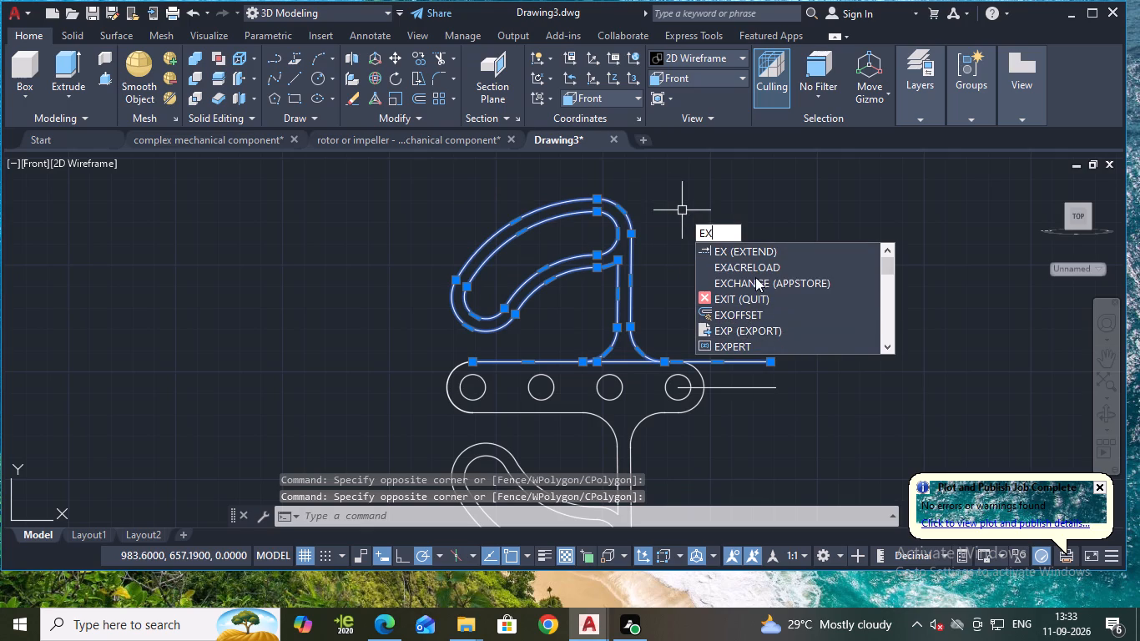
scroll(742, 333, "down", 1)
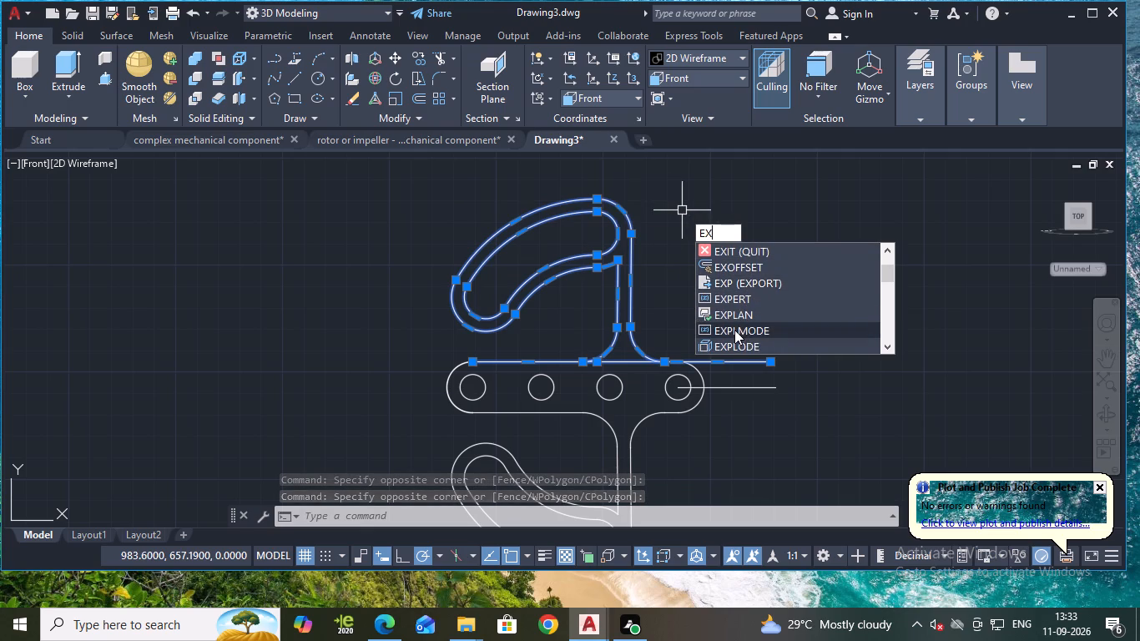
left_click(727, 341)
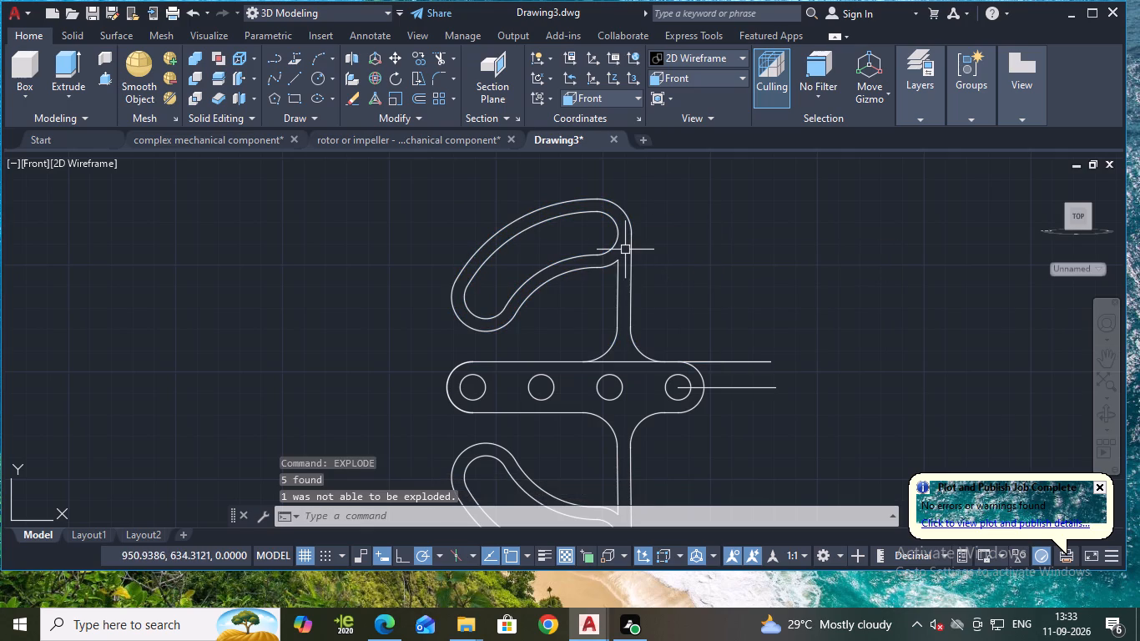
key("Escape")
Draw a vertical line about 46 units long downward from the centre of the upper slot's end arc nearest the web.
left_click(311, 73)
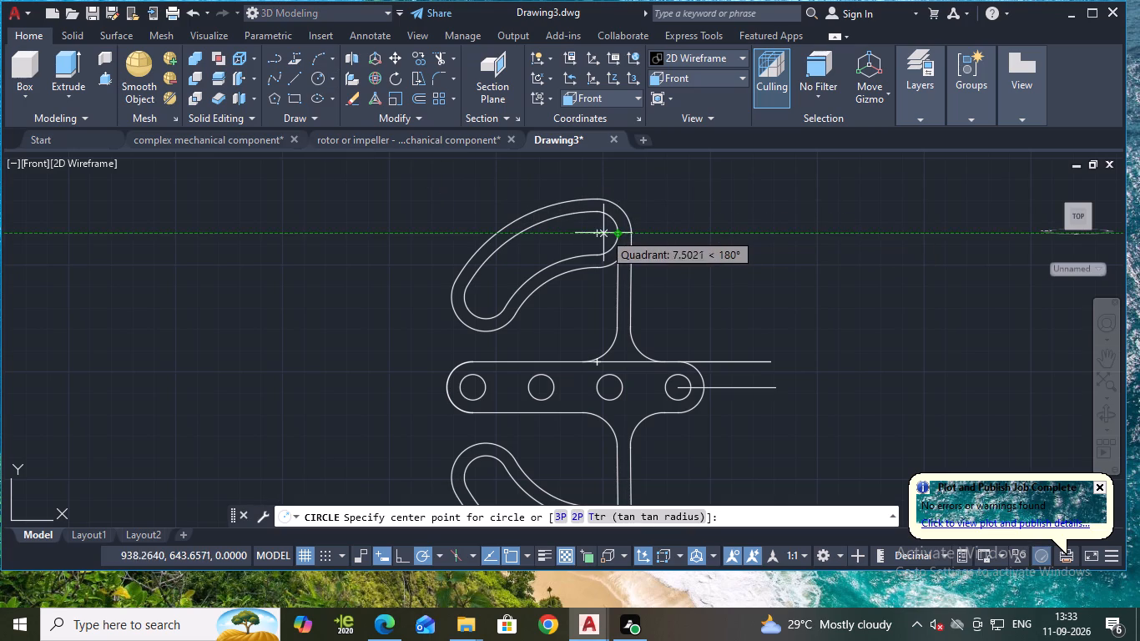
left_click(290, 80)
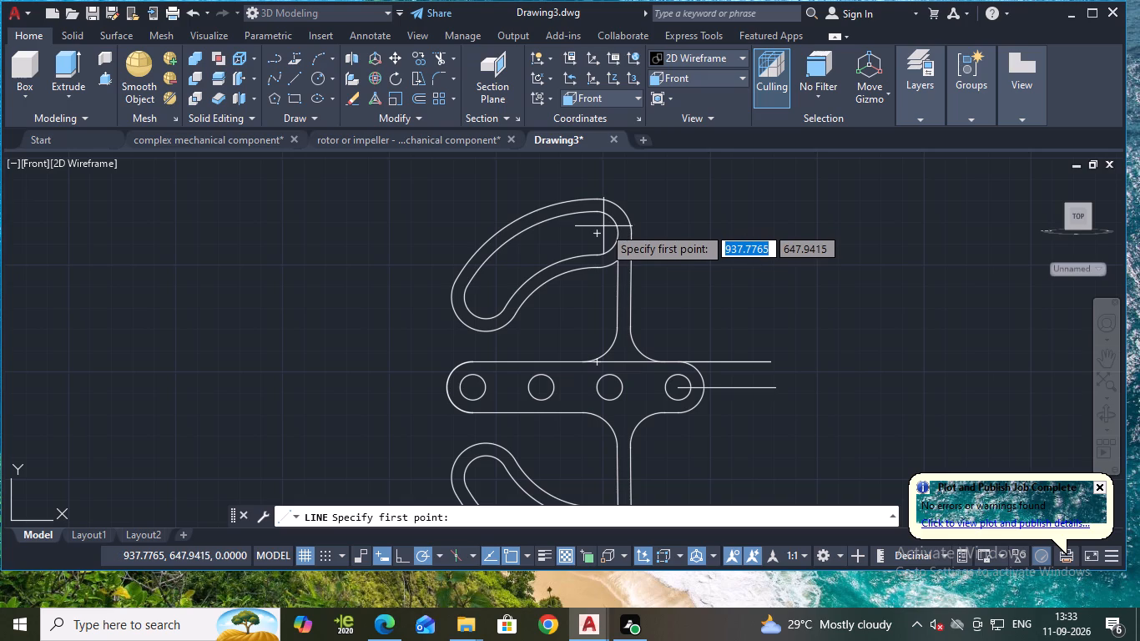
left_click(593, 234)
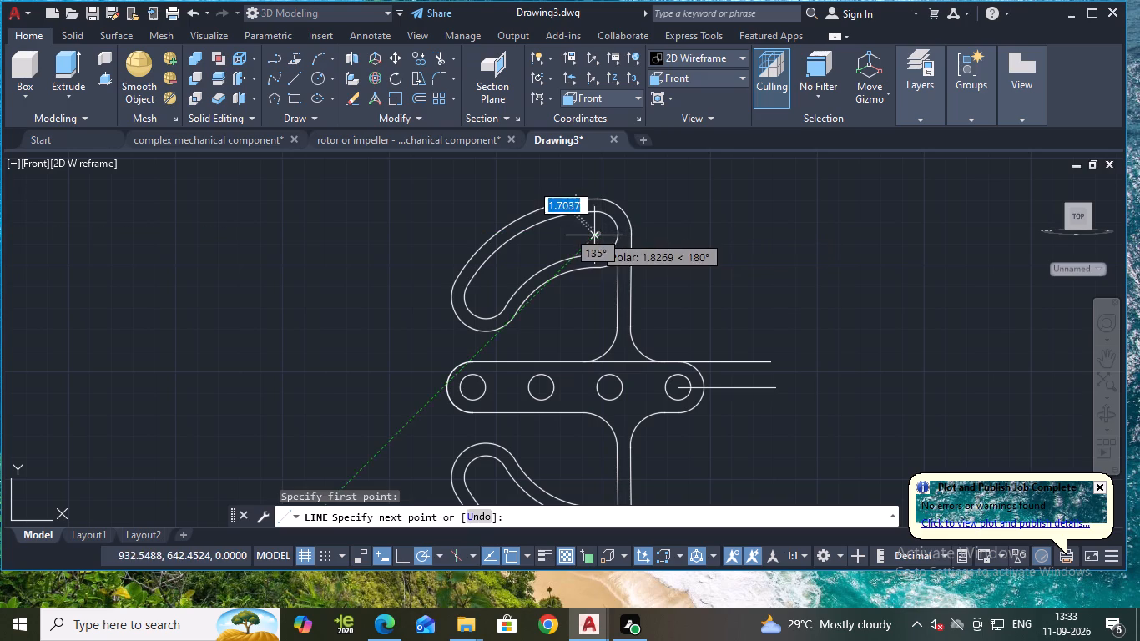
left_click(597, 315)
key("Escape")
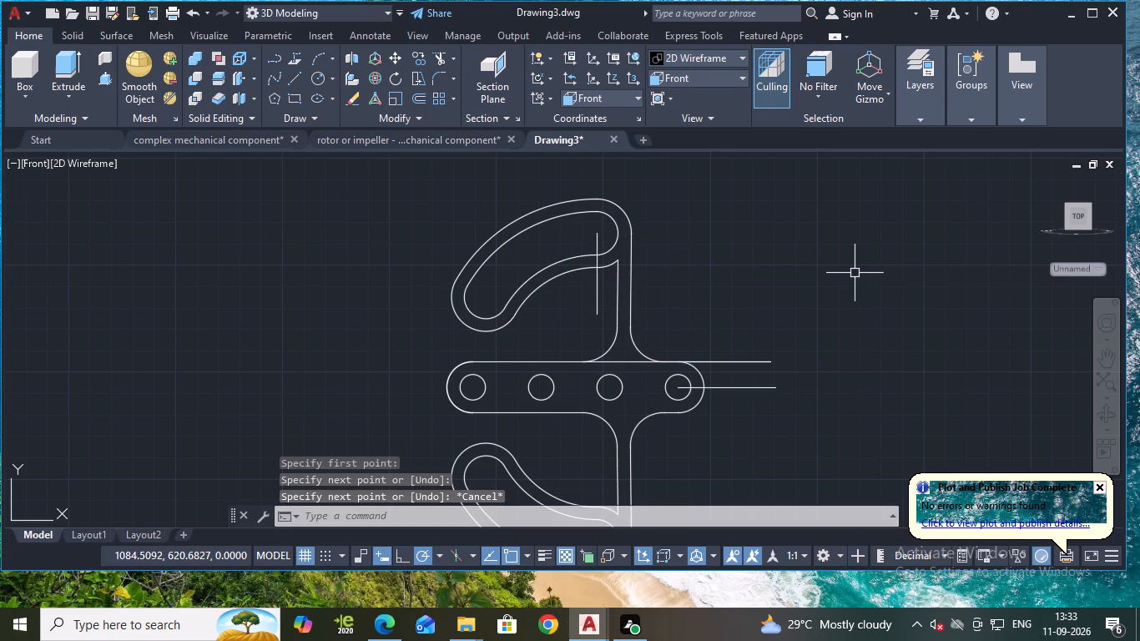
Offset the new vertical line by 110 units to the right, beyond the link's rounded end.
key("o")
key("Return")
key("Return")
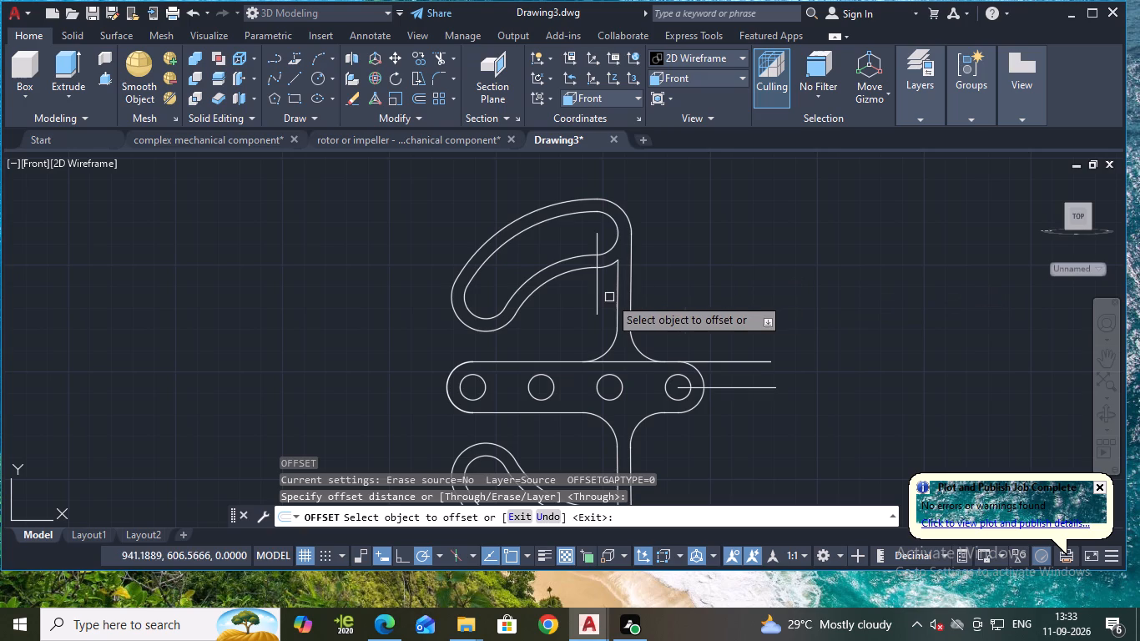
left_click(599, 298)
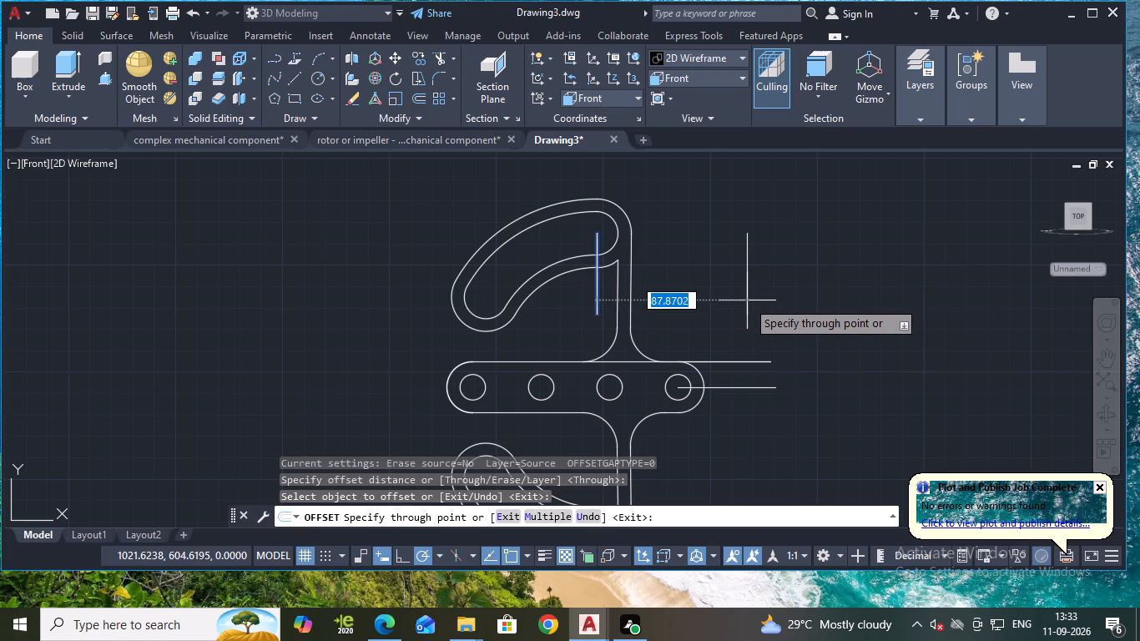
type("11")
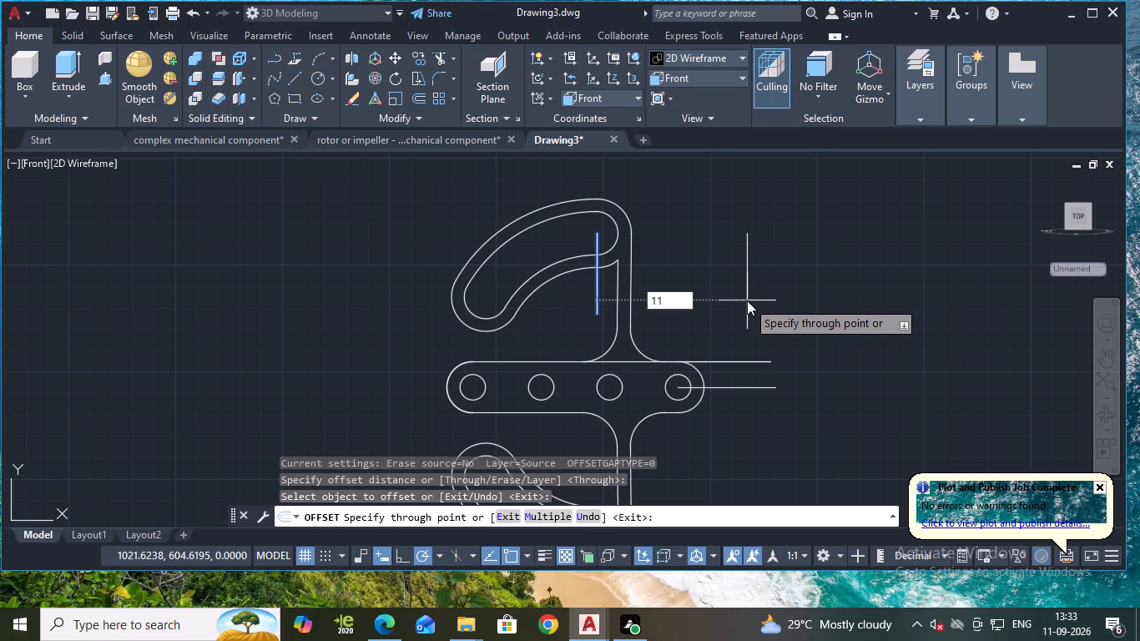
key("0")
key("Return")
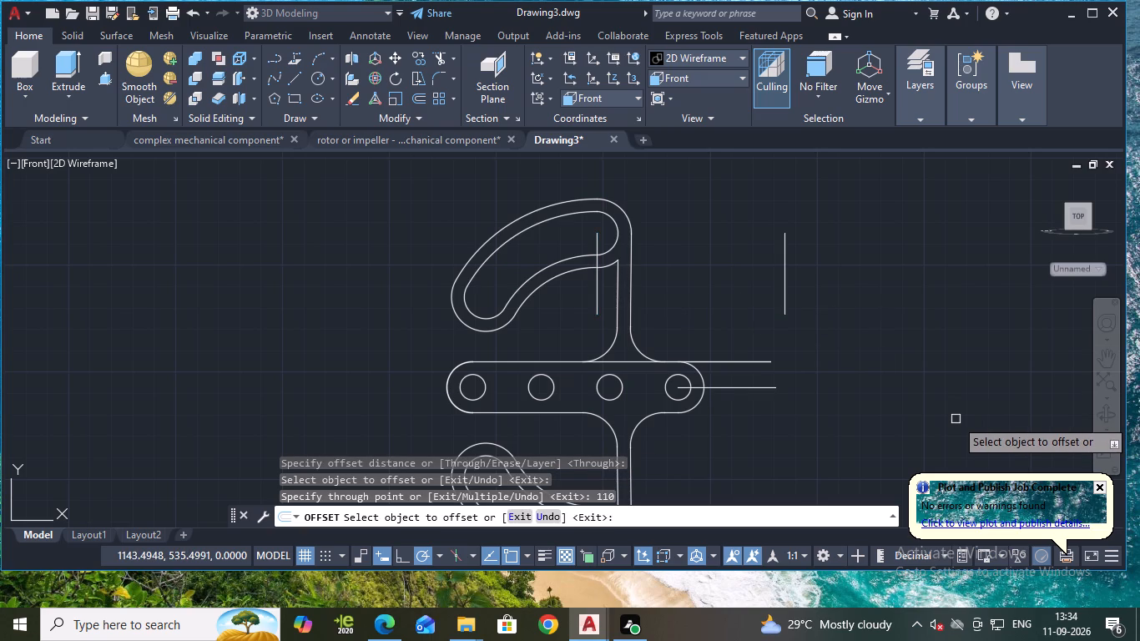
key("Escape")
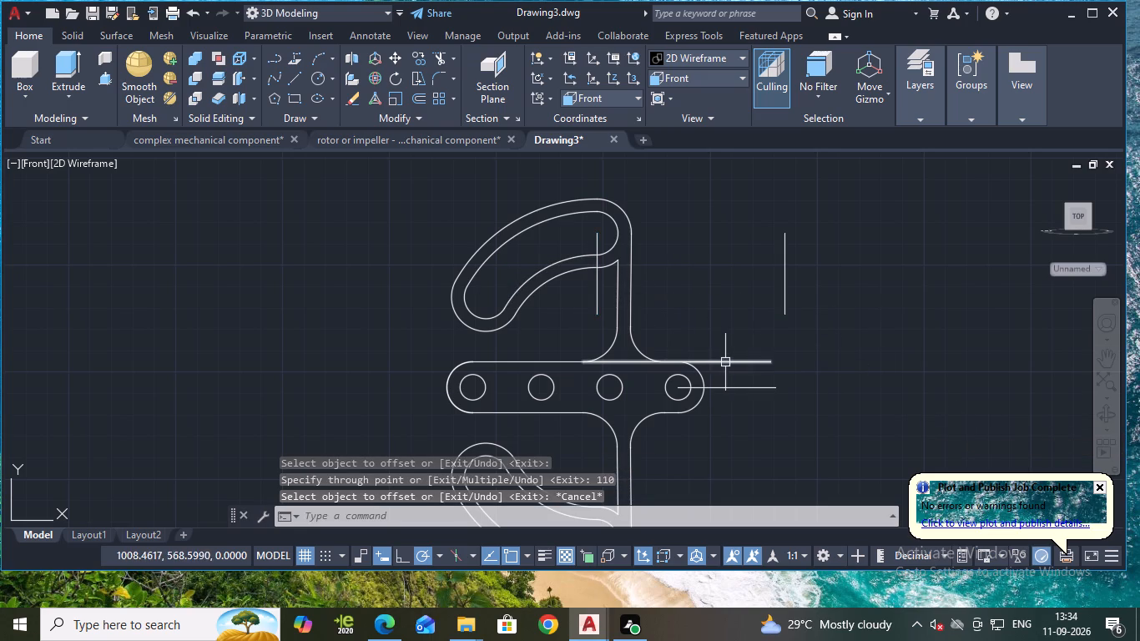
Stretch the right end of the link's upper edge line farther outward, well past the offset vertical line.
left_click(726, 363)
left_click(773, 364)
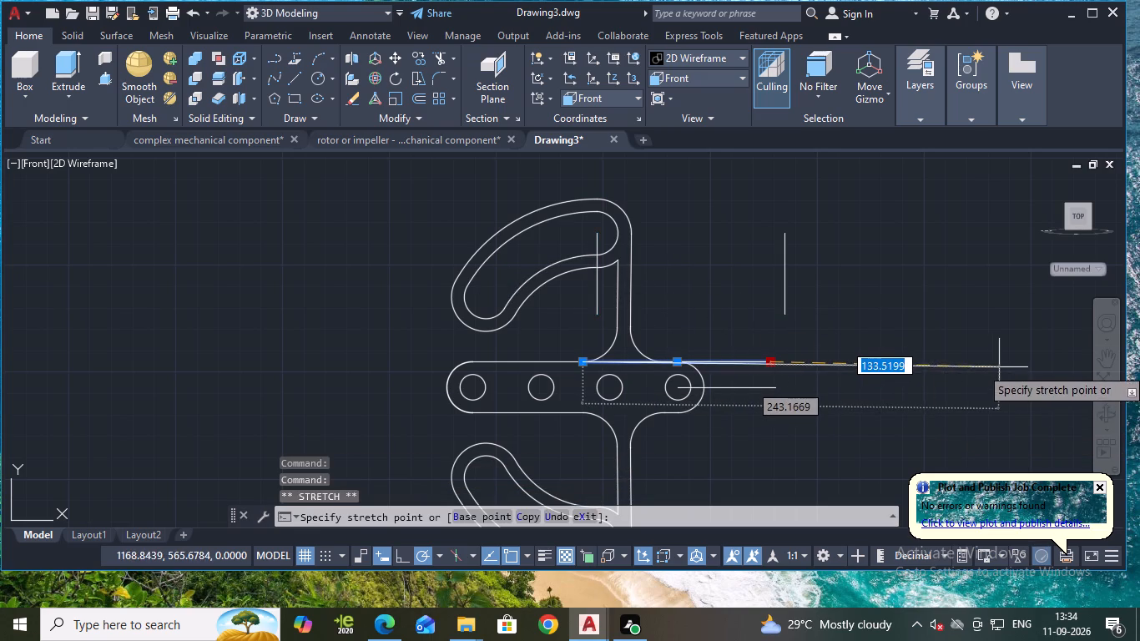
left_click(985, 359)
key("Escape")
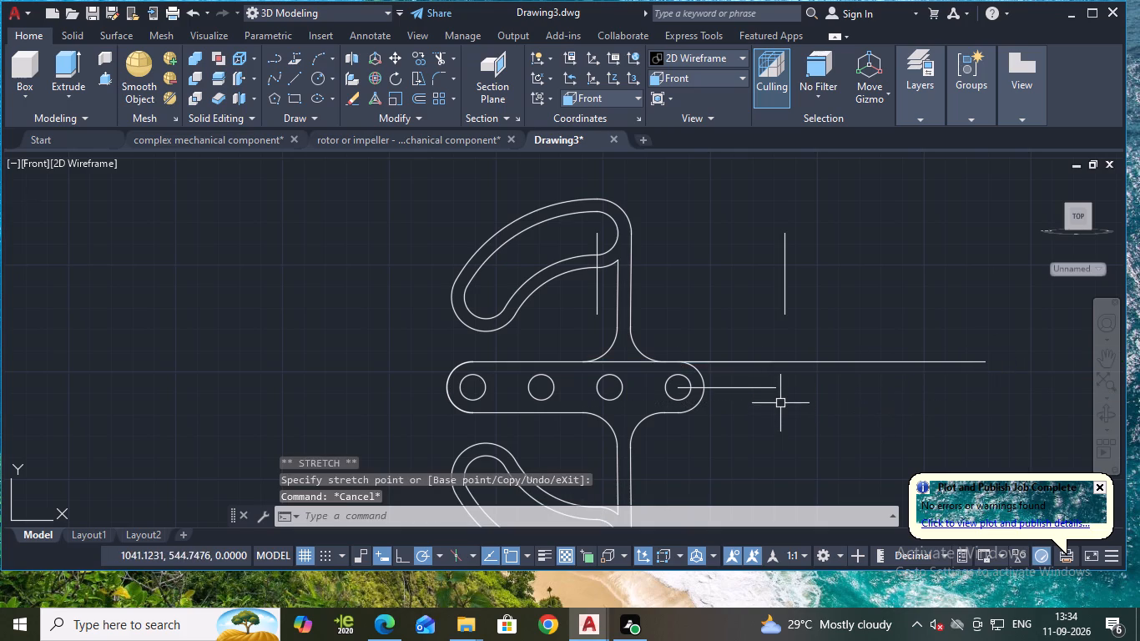
Stretch the outer end of the line from the rightmost hole's centre outward by about 161 units, past the offset vertical line.
left_click(759, 391)
left_click(777, 391)
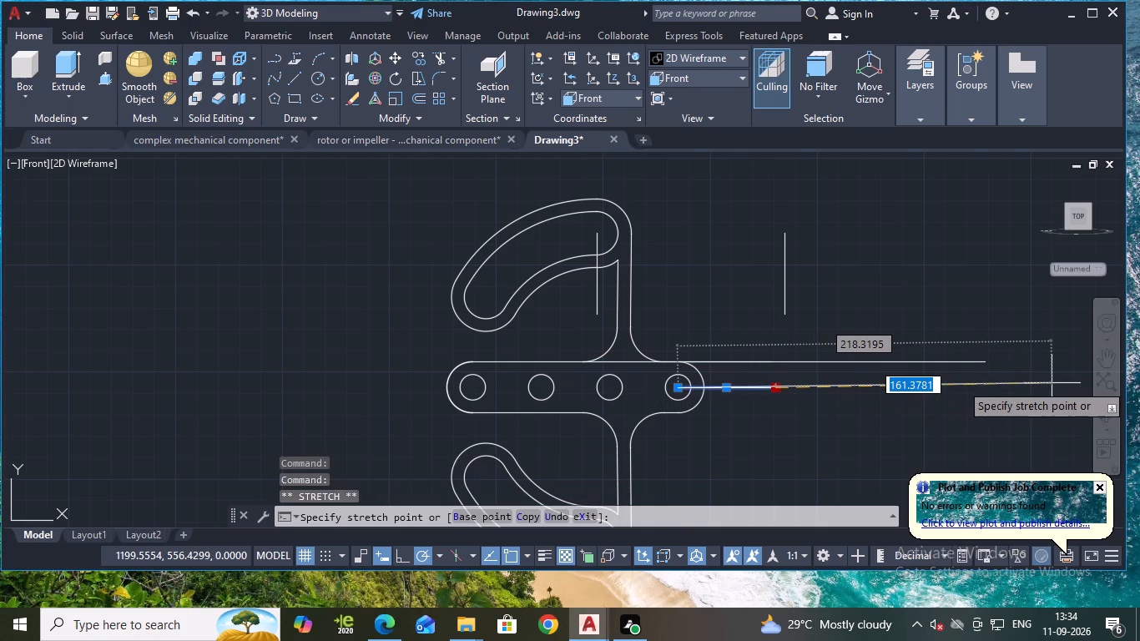
left_click(1052, 383)
key("Escape")
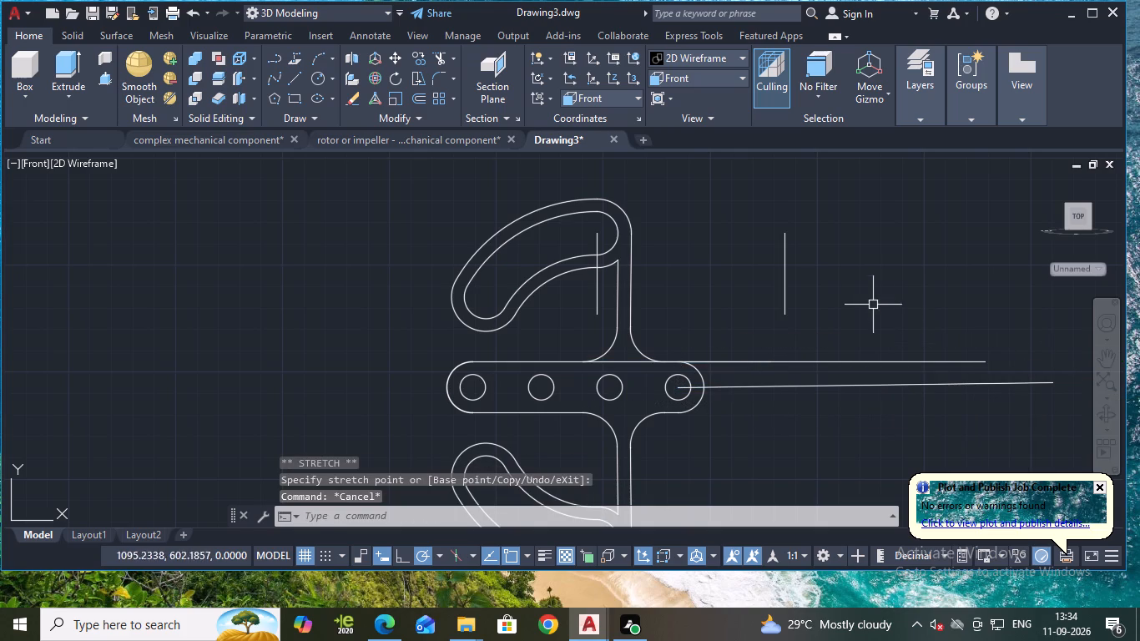
Stretch the lower end of the offset vertical line down across the line from the rightmost hole's centre.
left_click(783, 284)
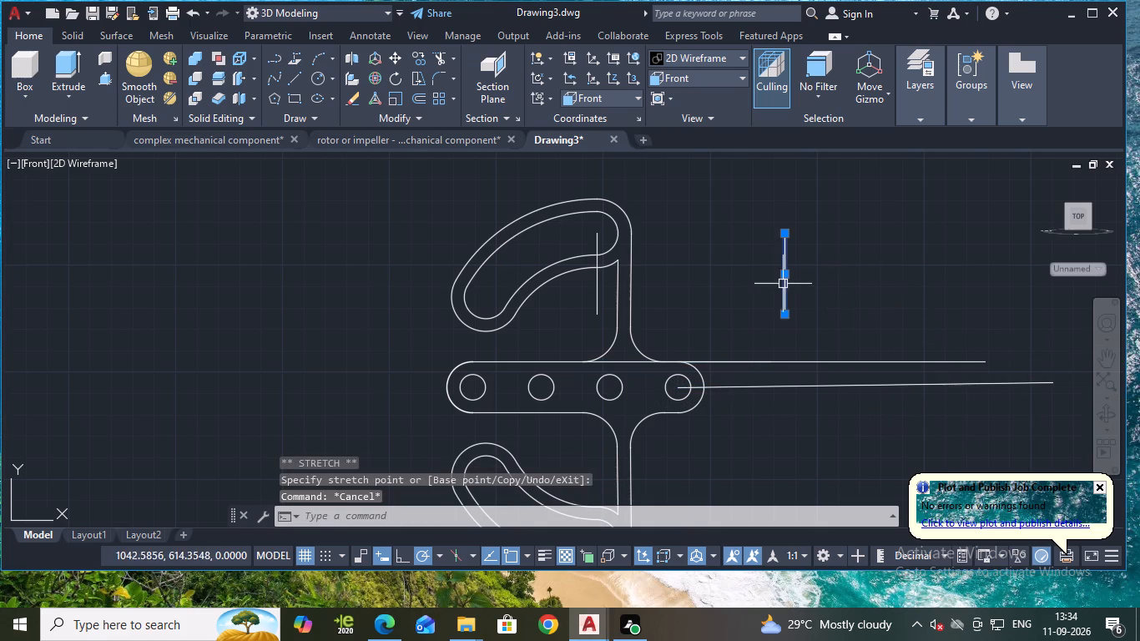
left_click(782, 316)
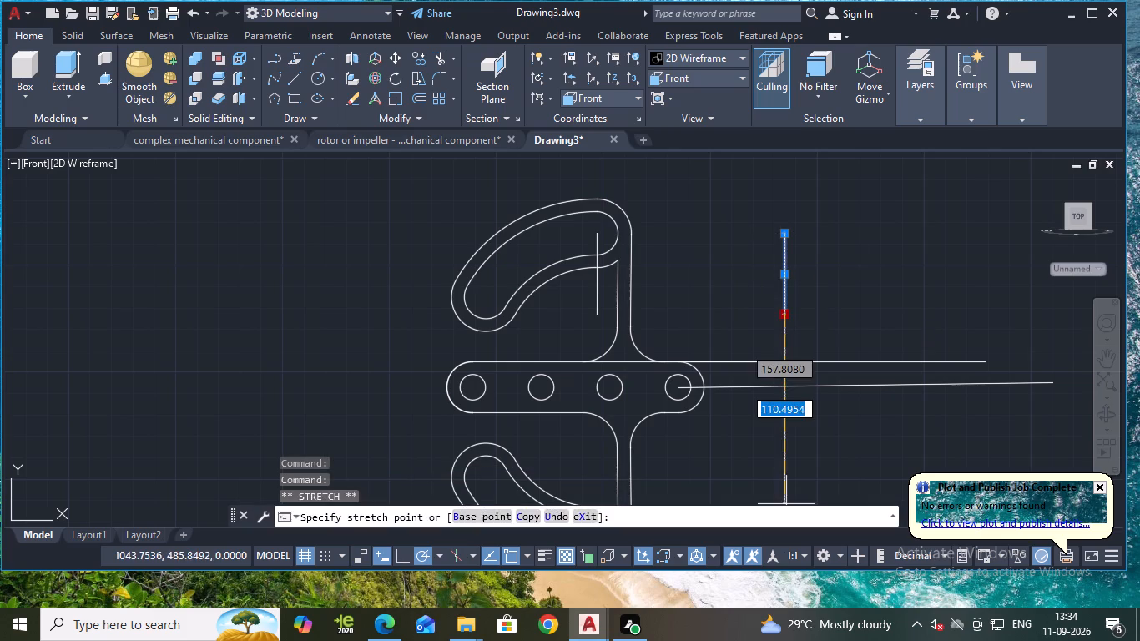
left_click(784, 462)
key("Escape")
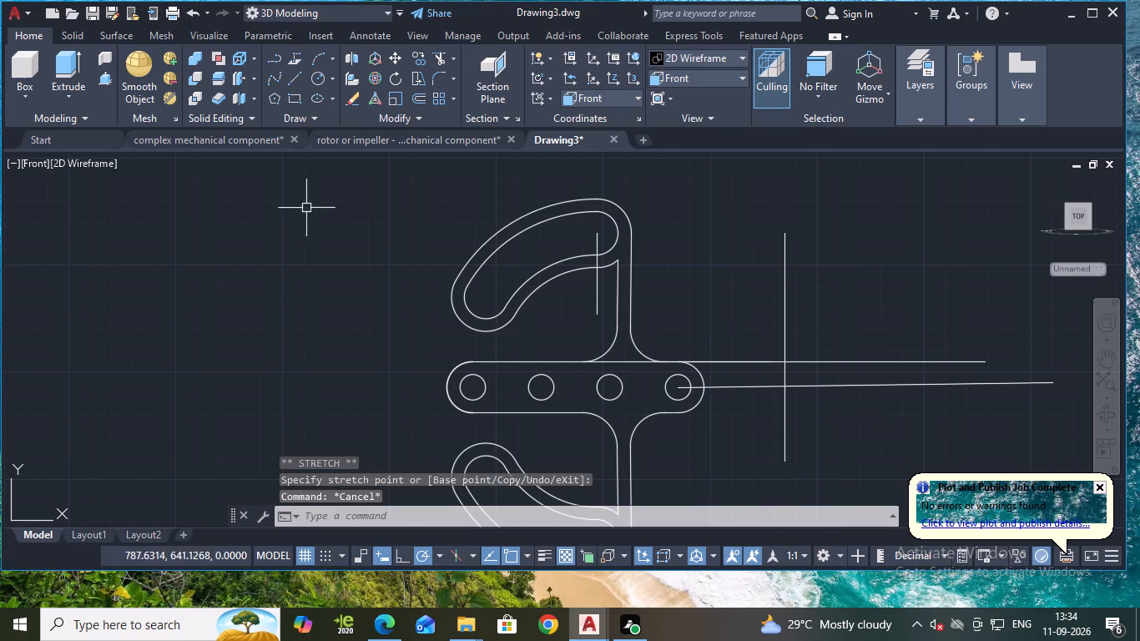
Draw a 50-unit diameter circle centred where the vertical line crosses the line from the rightmost hole.
left_click(330, 78)
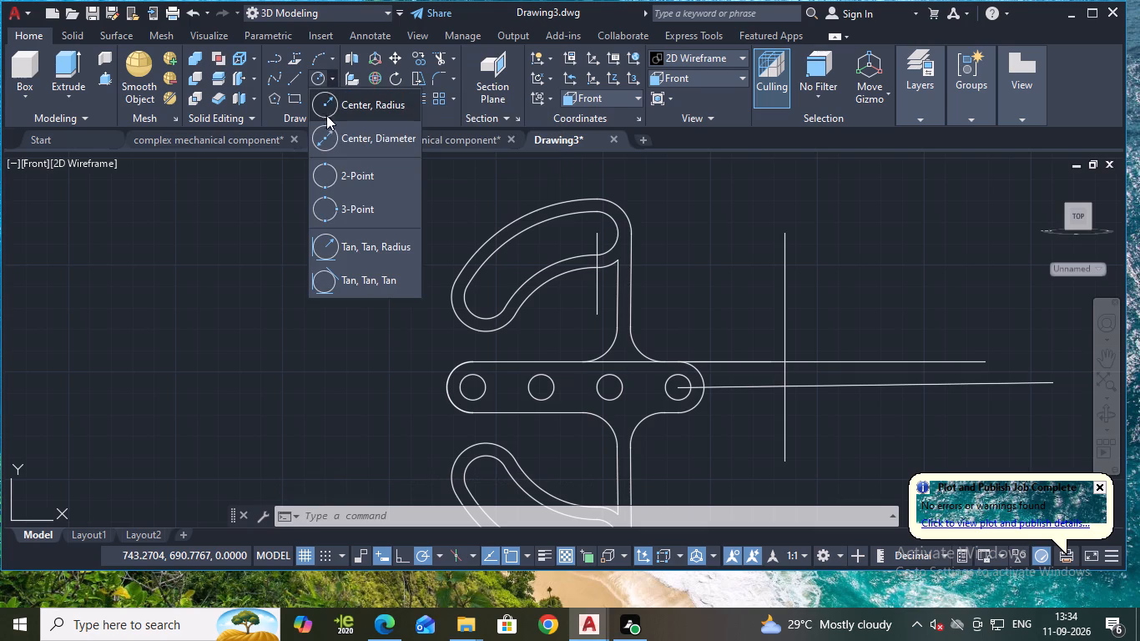
left_click(361, 144)
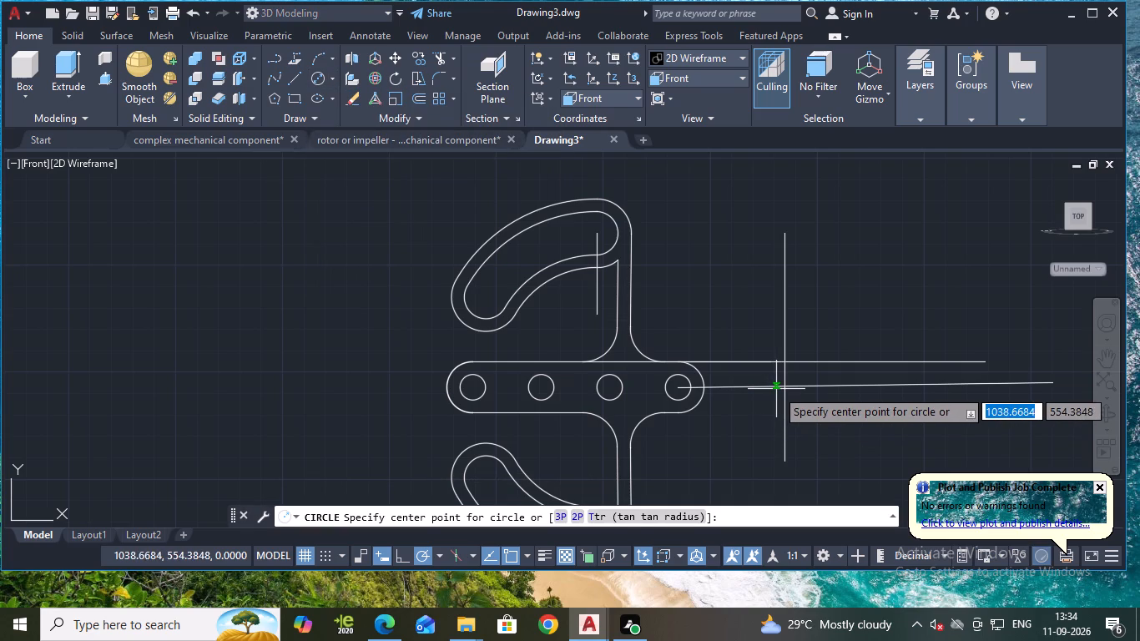
left_click(786, 389)
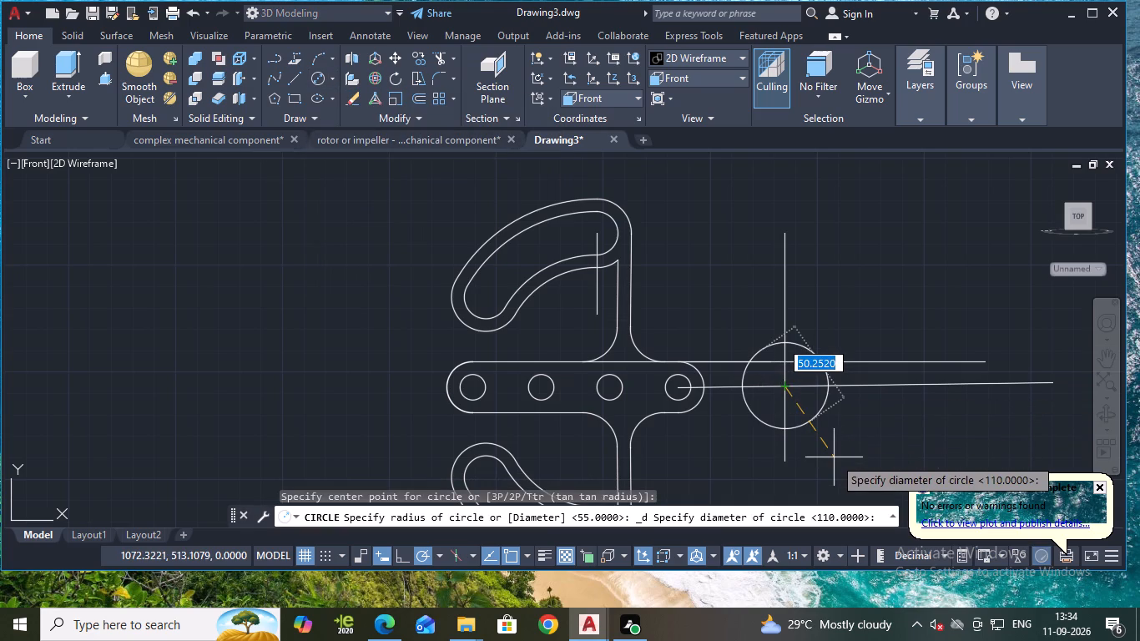
type("50")
key("Return")
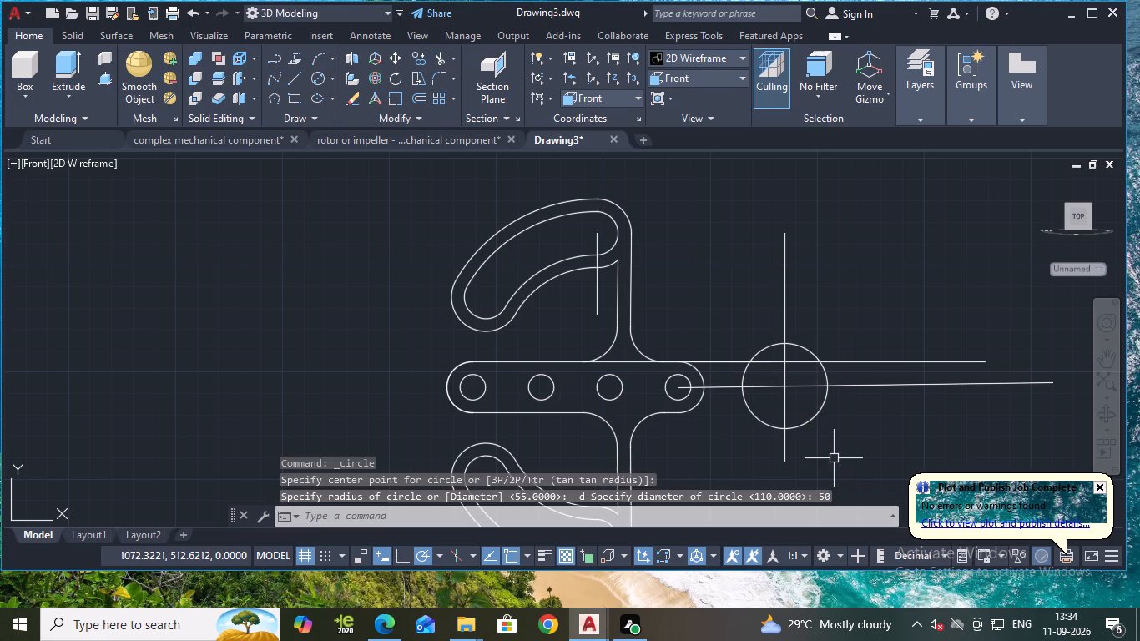
Draw a concentric circle of 70-unit diameter around the 50-unit circle.
left_click(316, 78)
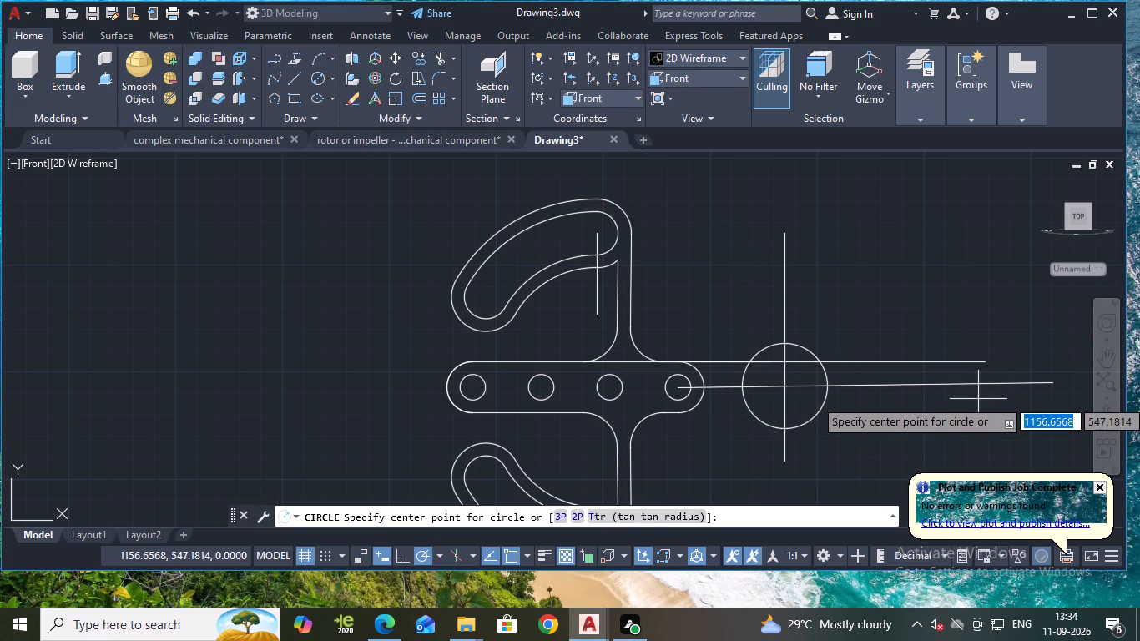
left_click(782, 386)
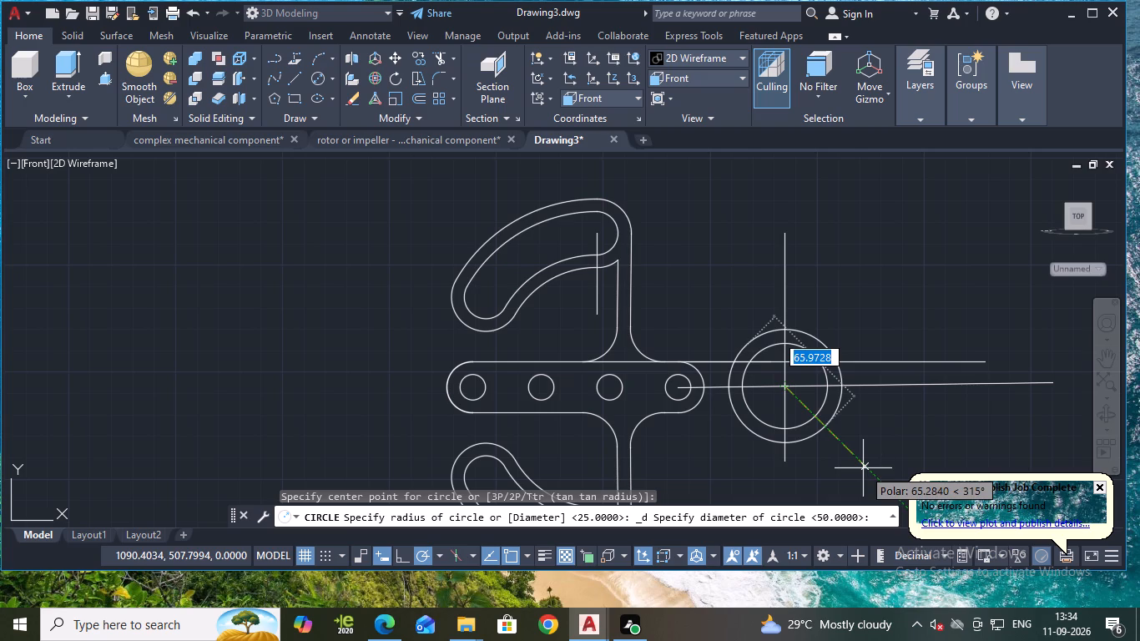
type("70")
key("Return")
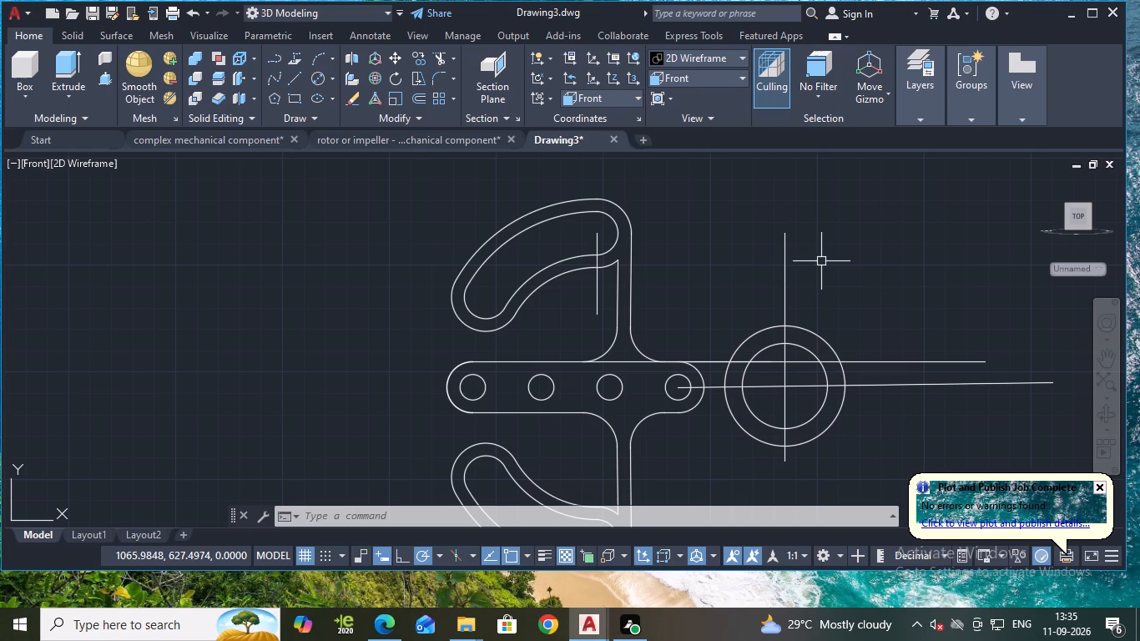
Delete the vertical line through the circles and the two overlapping horizontal lines extending from the link's upper edge.
left_click(783, 283)
key("Delete")
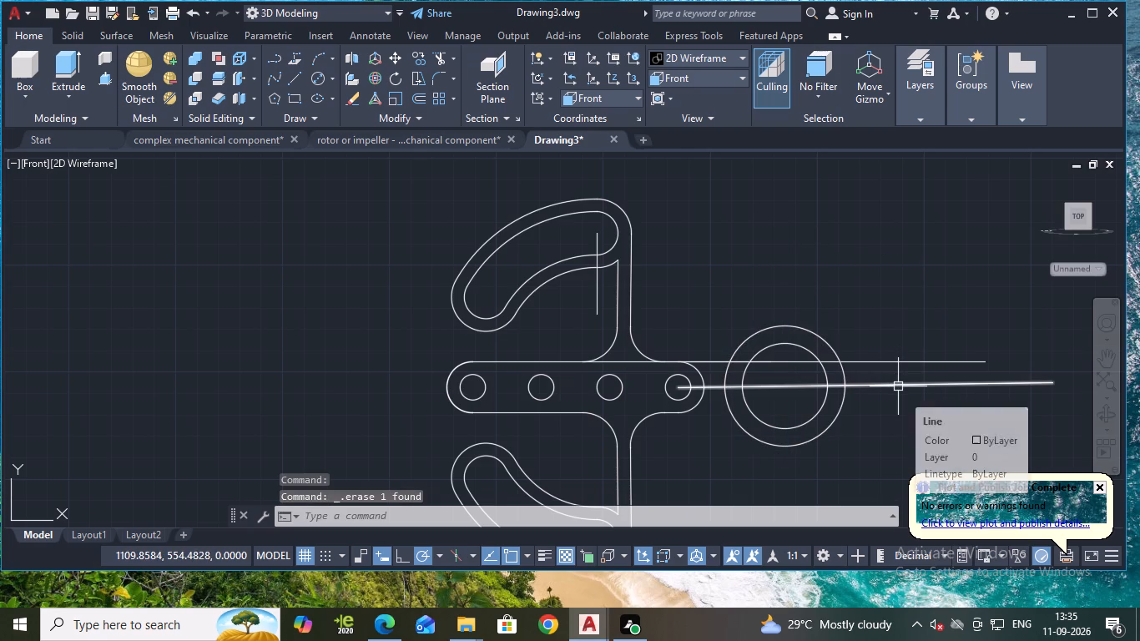
left_click(880, 363)
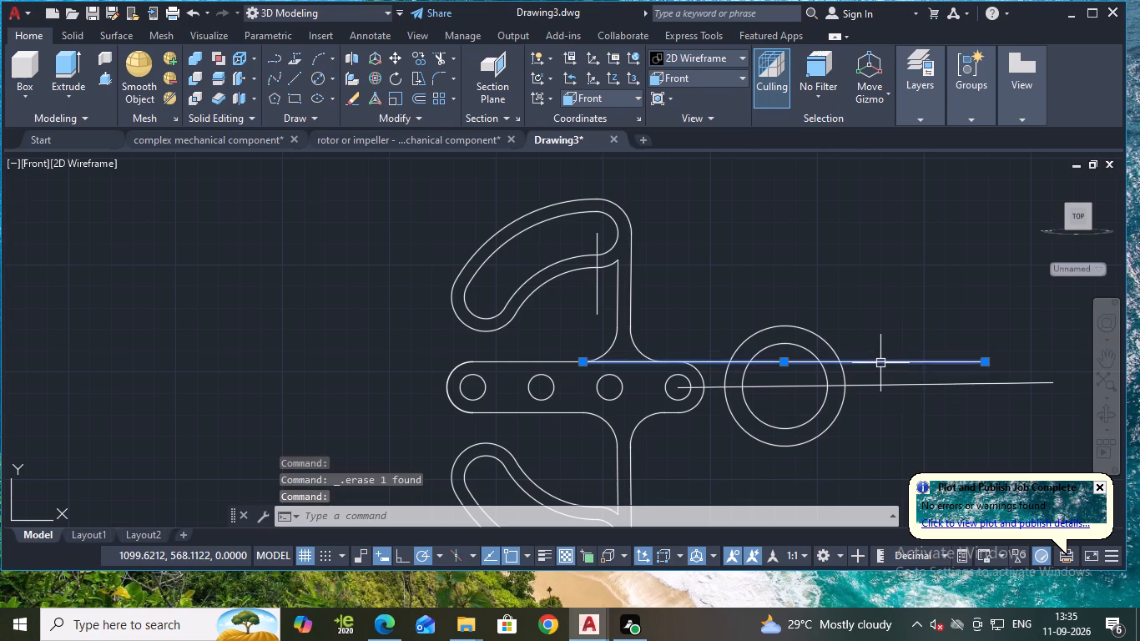
key("Delete")
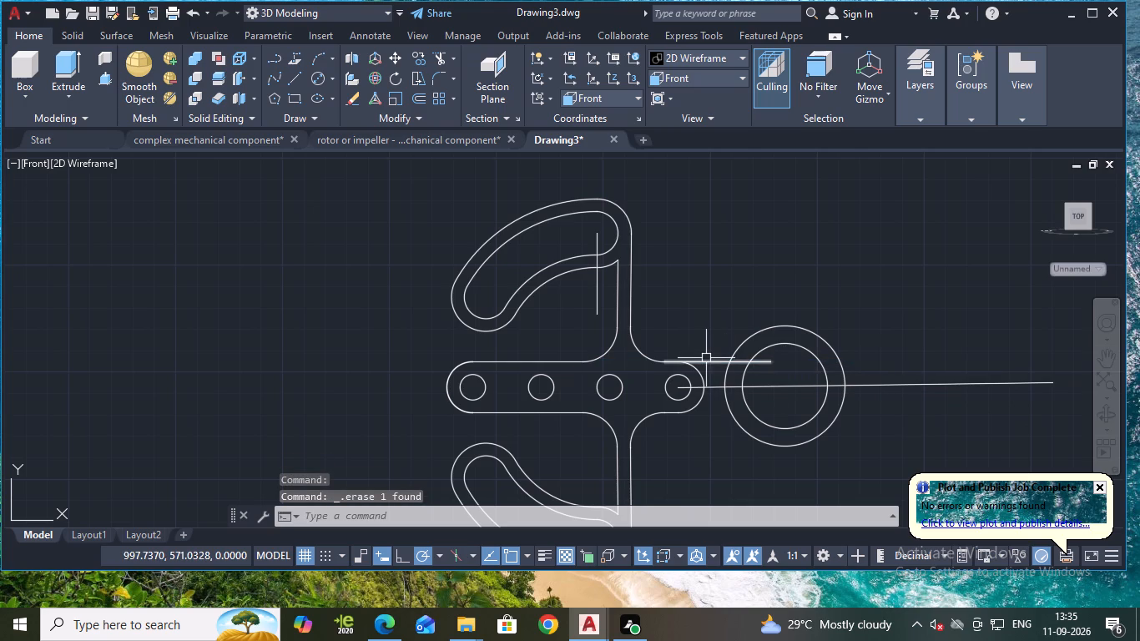
left_click(709, 360)
key("Delete")
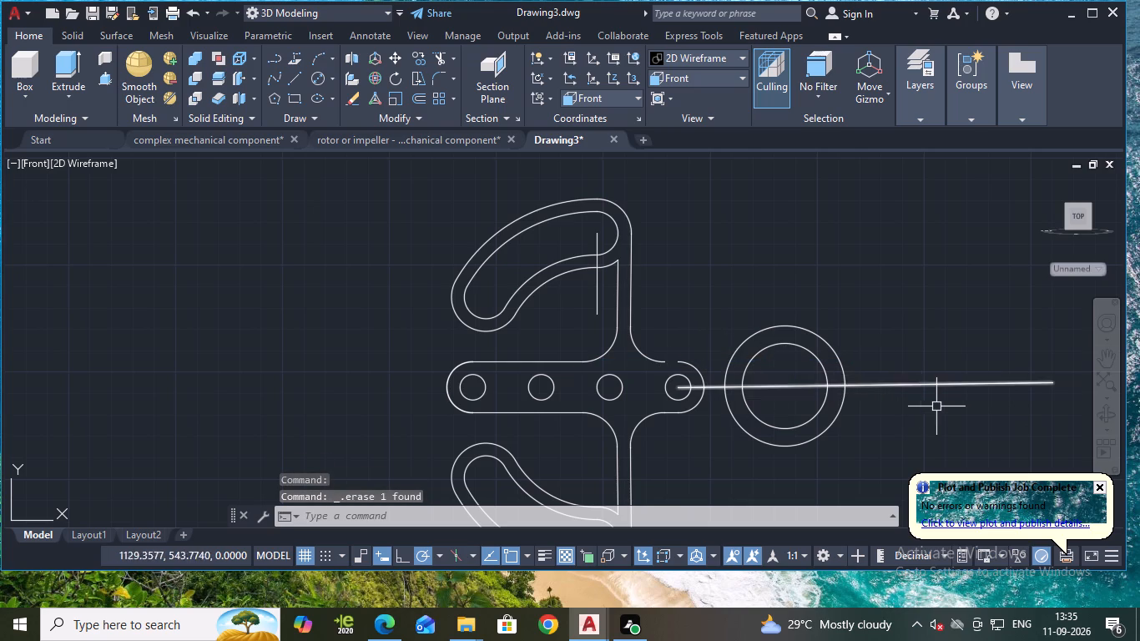
Trim the line from the rightmost hole where it runs past the far side of the outer circle.
type("tr")
key("Return")
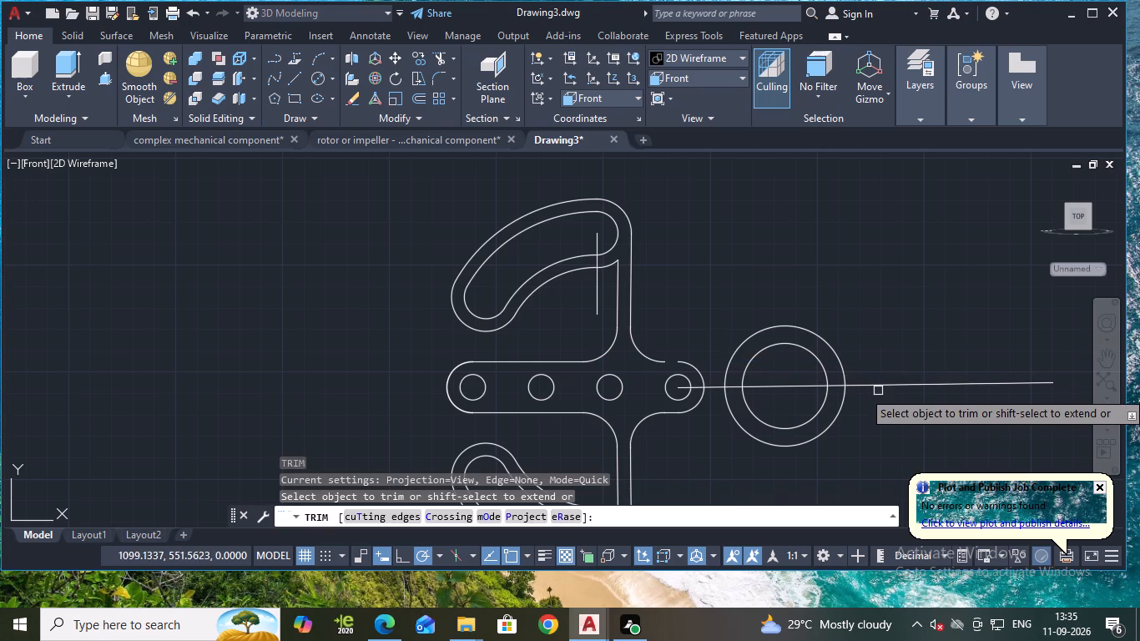
left_click(869, 386)
key("Escape")
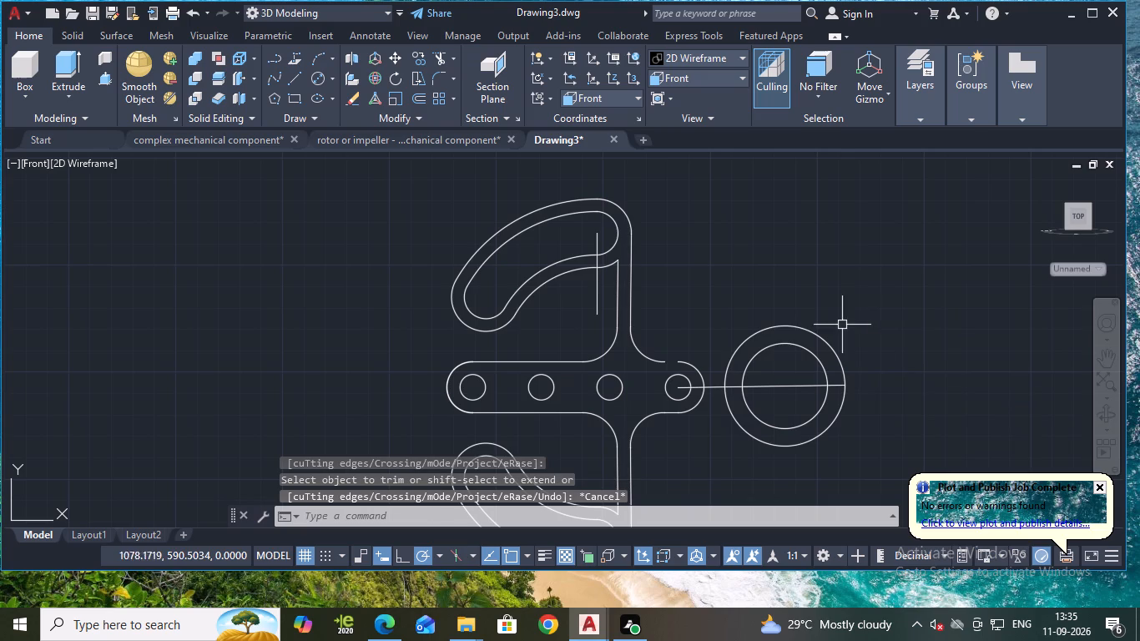
scroll(677, 327, "up", 2)
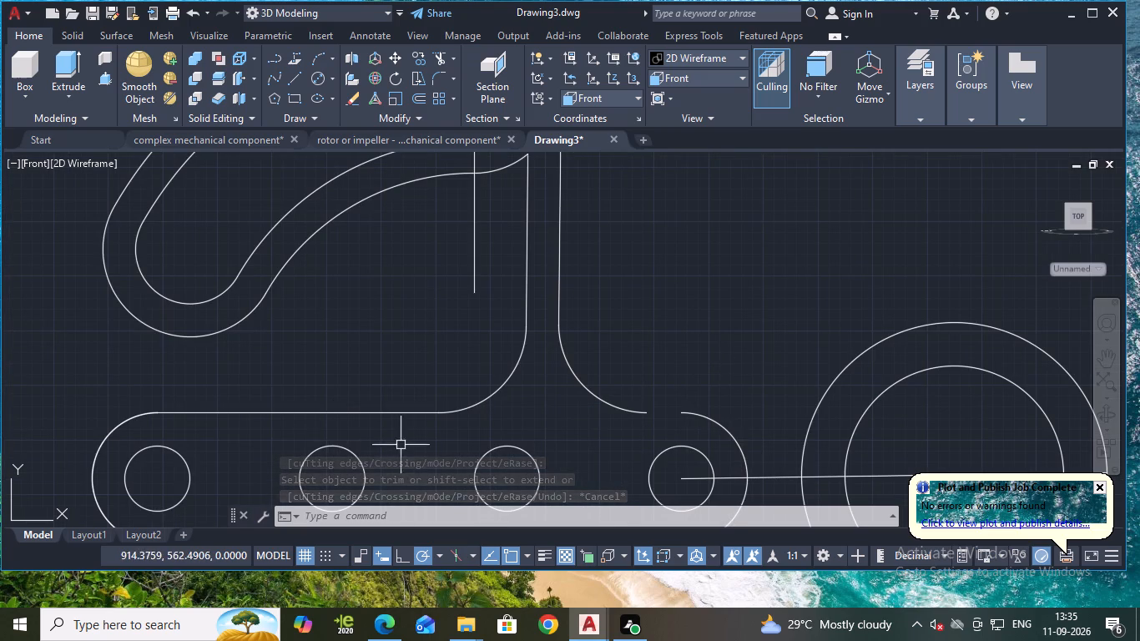
Draw a line closing the gap in the link's upper edge between the fillet arc and the rounded end at the rightmost hole.
key("l")
key("Return")
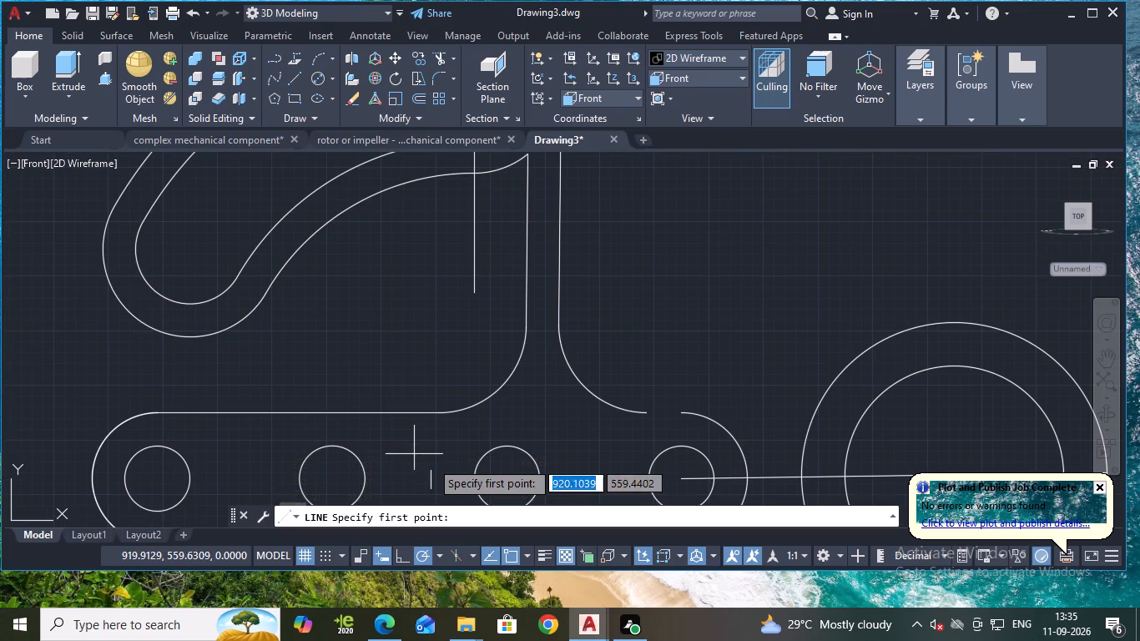
left_click(679, 414)
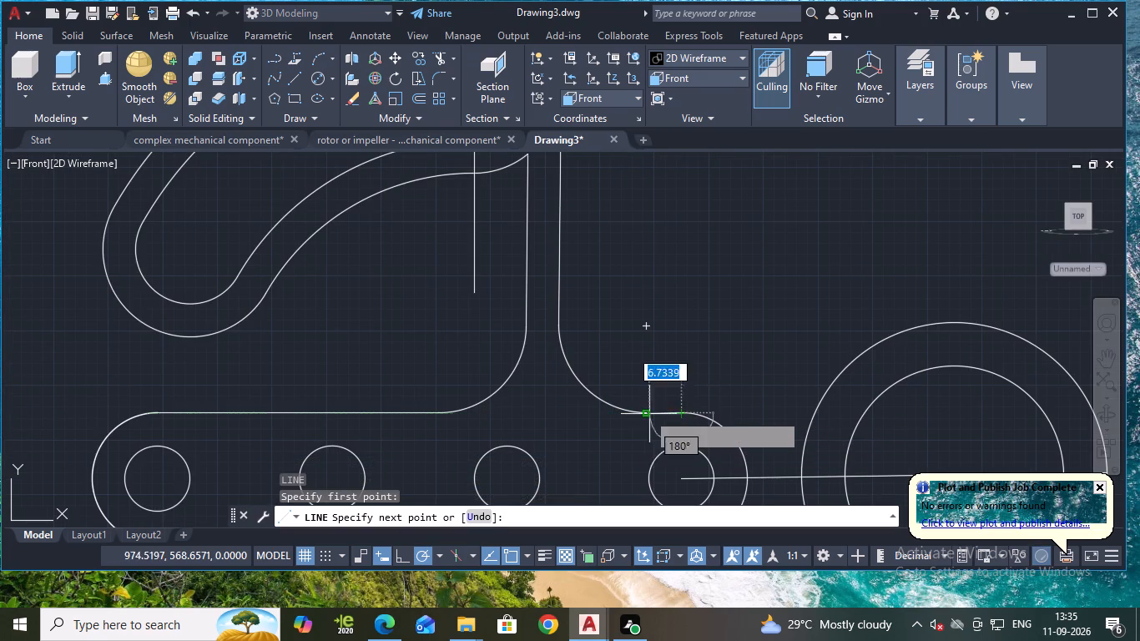
left_click(645, 412)
key("Escape")
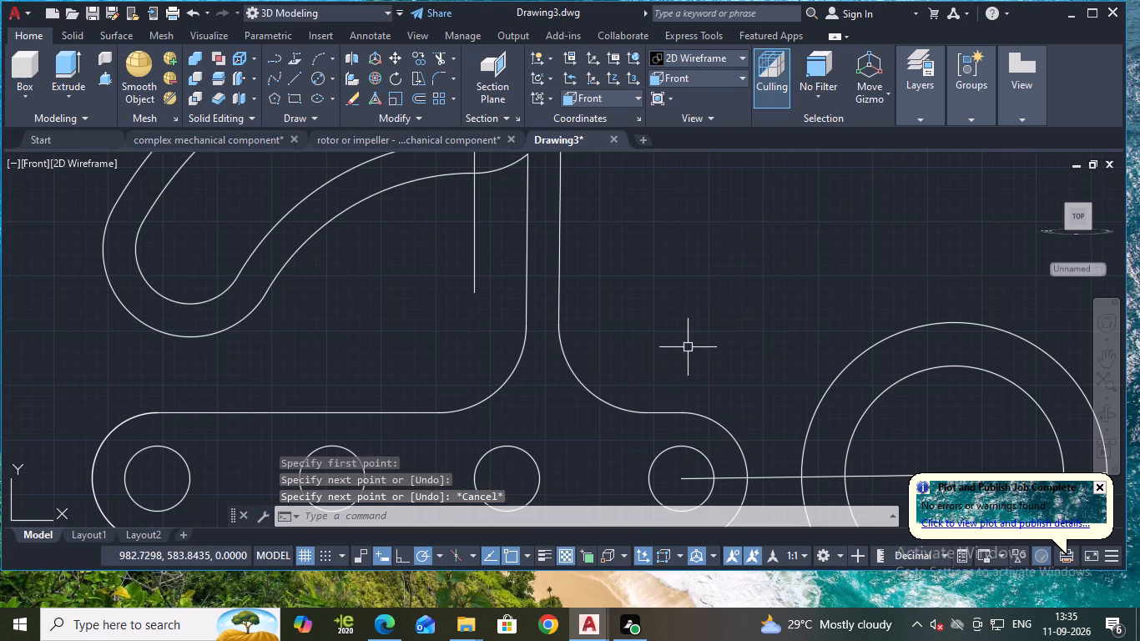
key("Escape")
Join the new closing line with the adjacent fillet arc and the link's rounded end outline into one polyline.
left_click(593, 352)
left_click(705, 435)
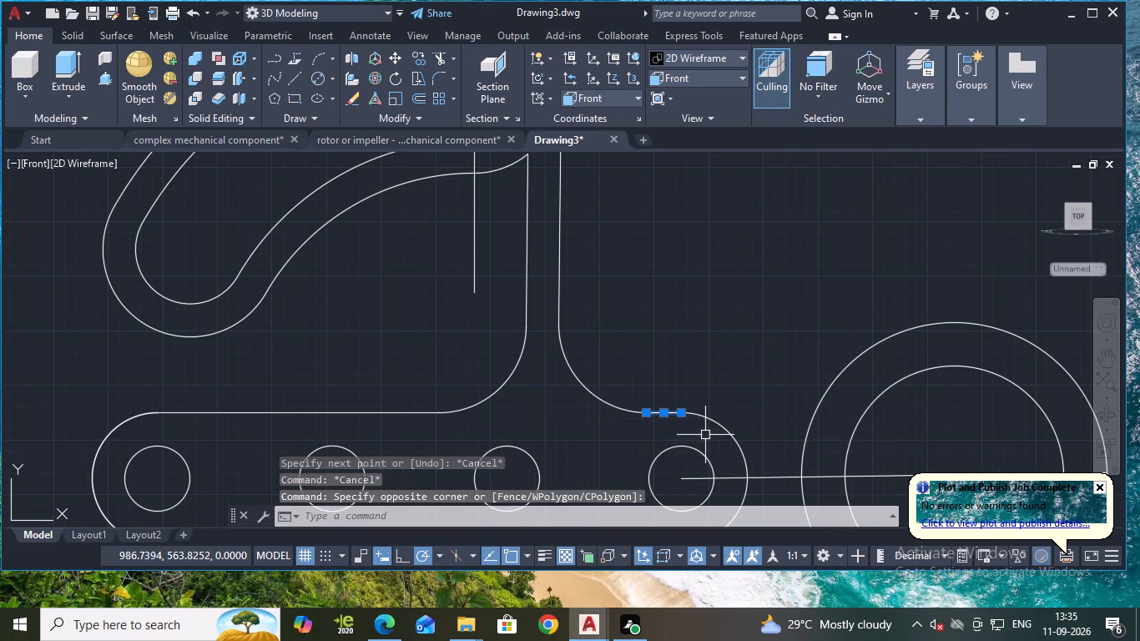
left_click(701, 417)
left_click(634, 409)
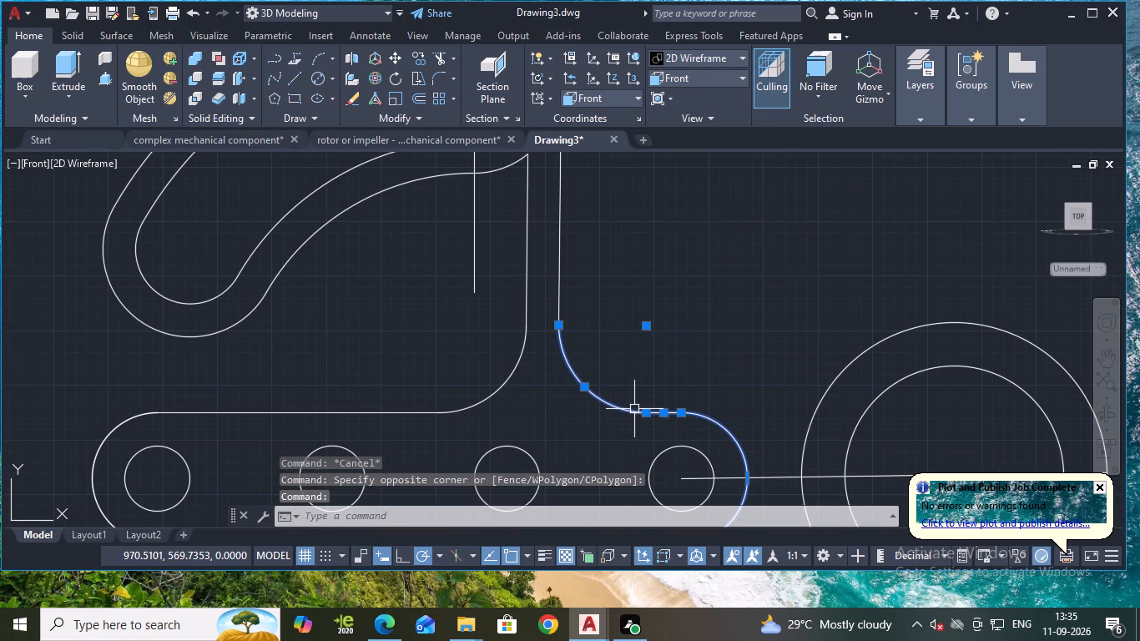
key("j")
key("Return")
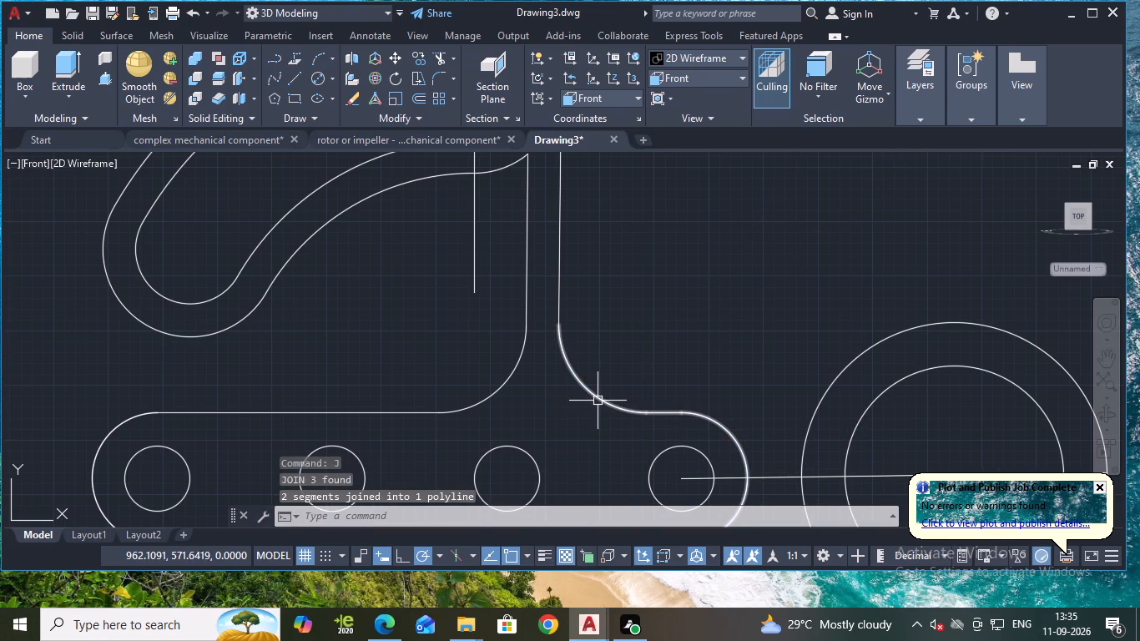
Join the upper arm's outline, its slot outline and the adjoining link edges into polylines.
left_click(598, 401)
scroll(598, 400, "down", 1)
left_click(572, 330)
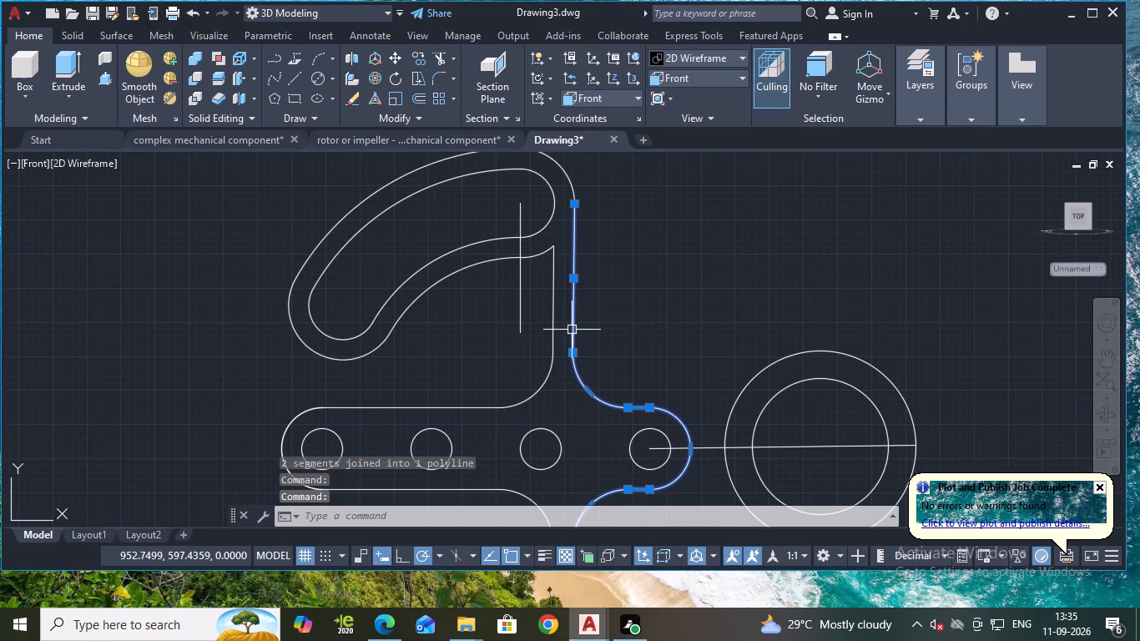
left_click(565, 169)
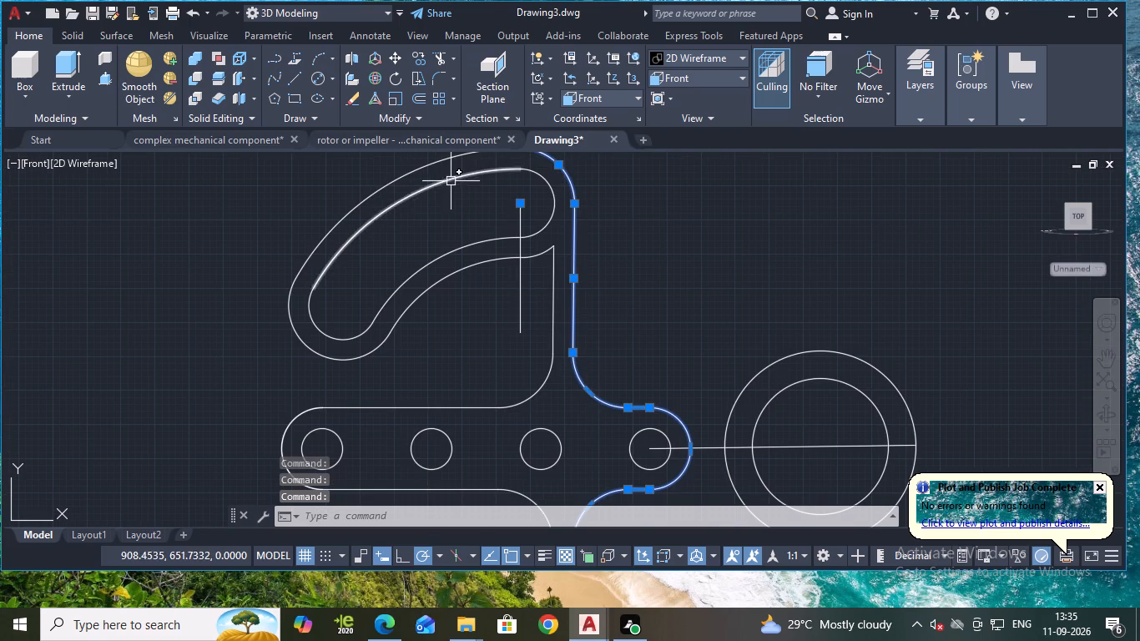
left_click(450, 181)
left_click(388, 189)
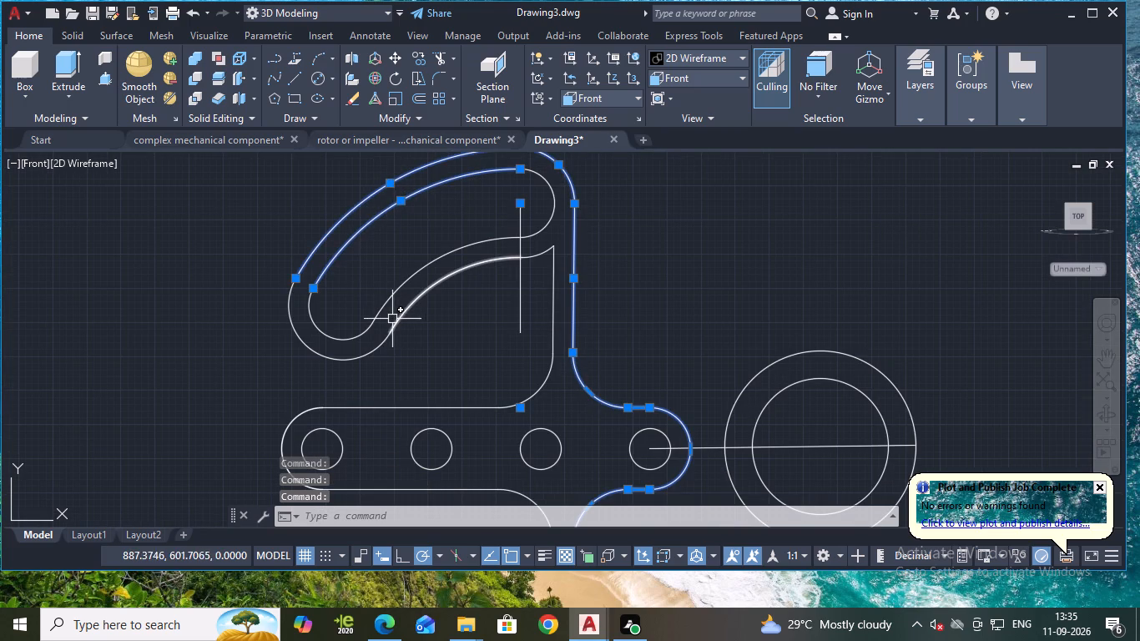
scroll(459, 350, "down", 2)
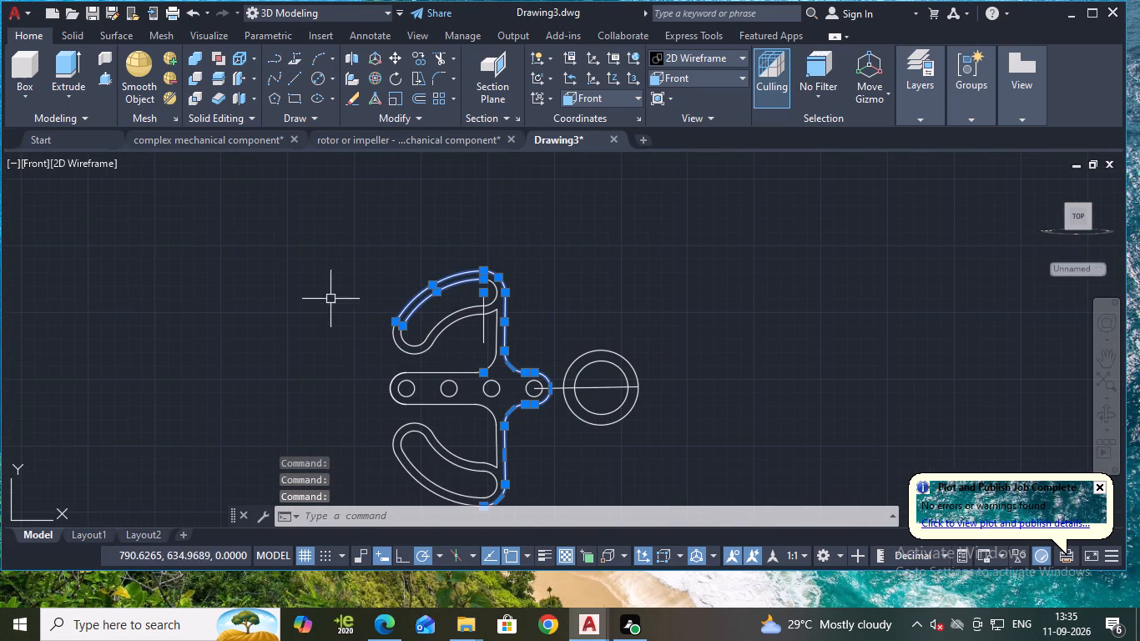
left_click(330, 287)
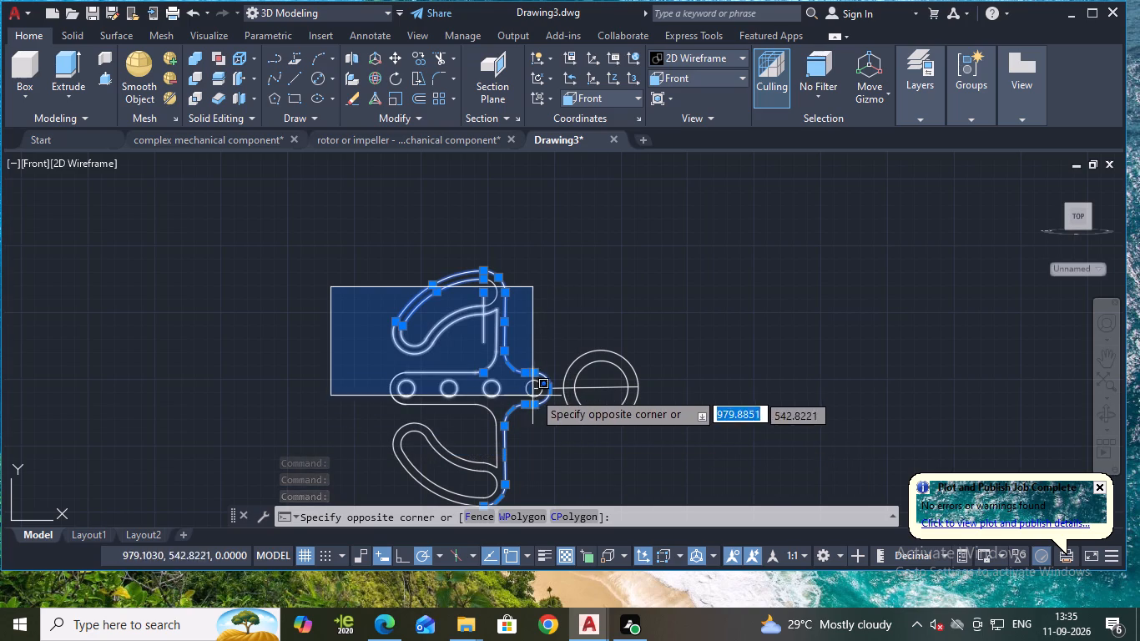
left_click(534, 374)
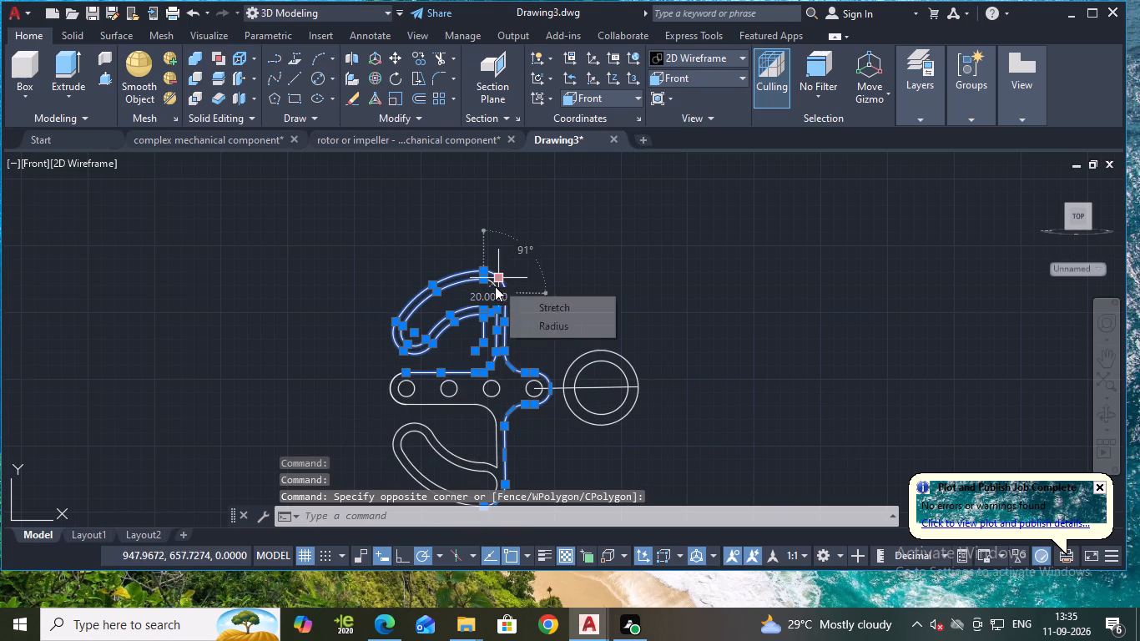
scroll(491, 297, "up", 5)
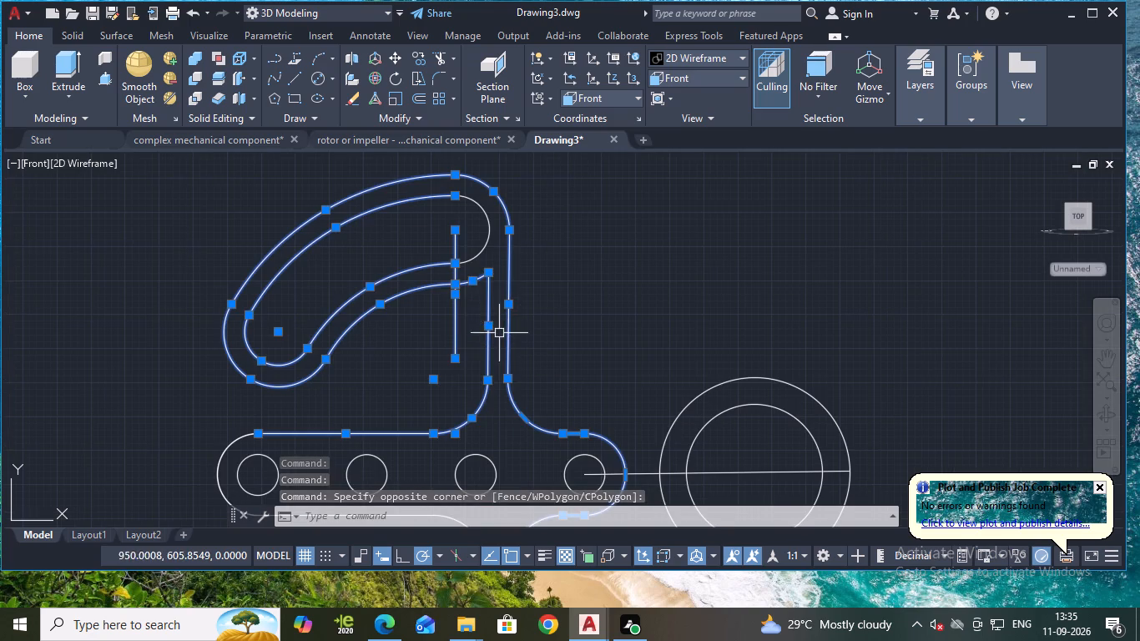
left_click(476, 256)
scroll(489, 266, "down", 1)
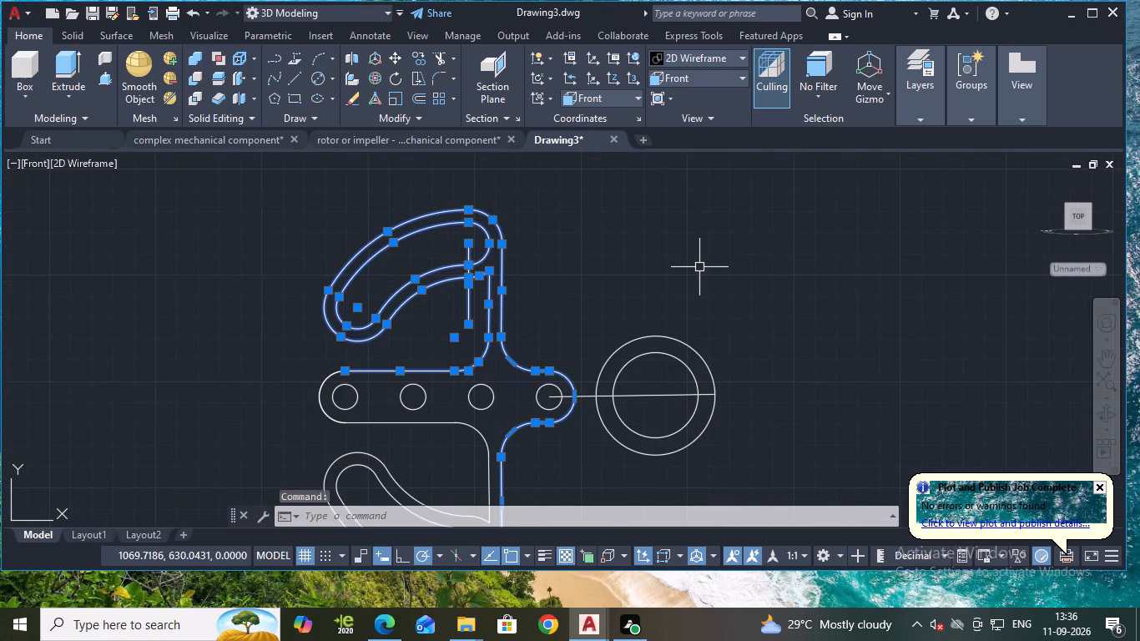
key("j")
key("Return")
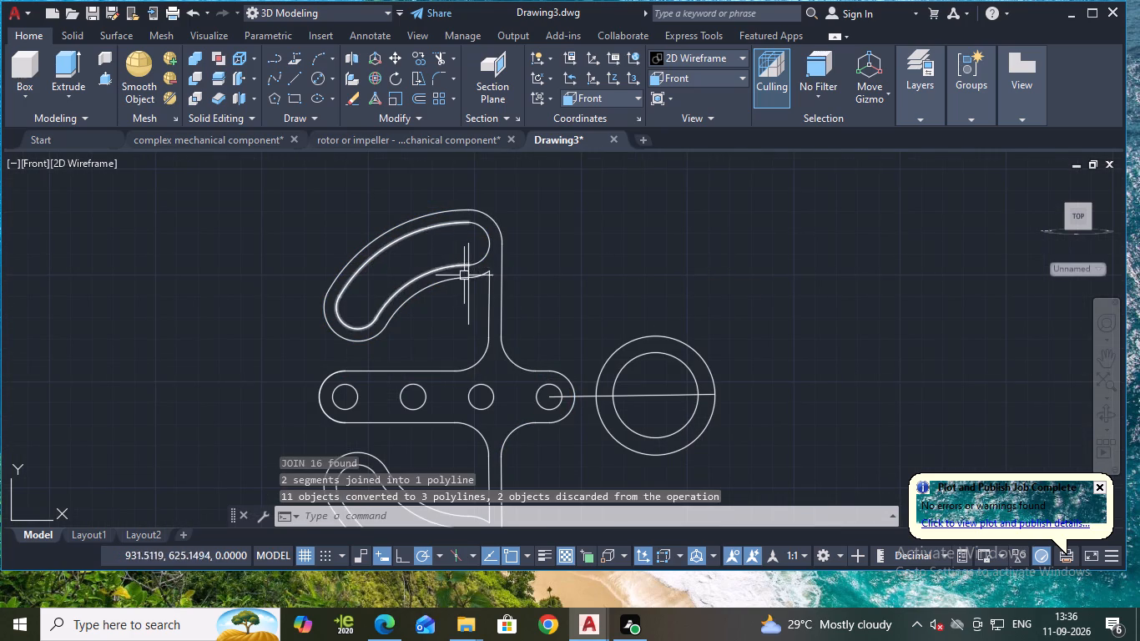
Erase the leftover vertical construction line crossing the upper arm's slot.
left_click(471, 290)
key("e")
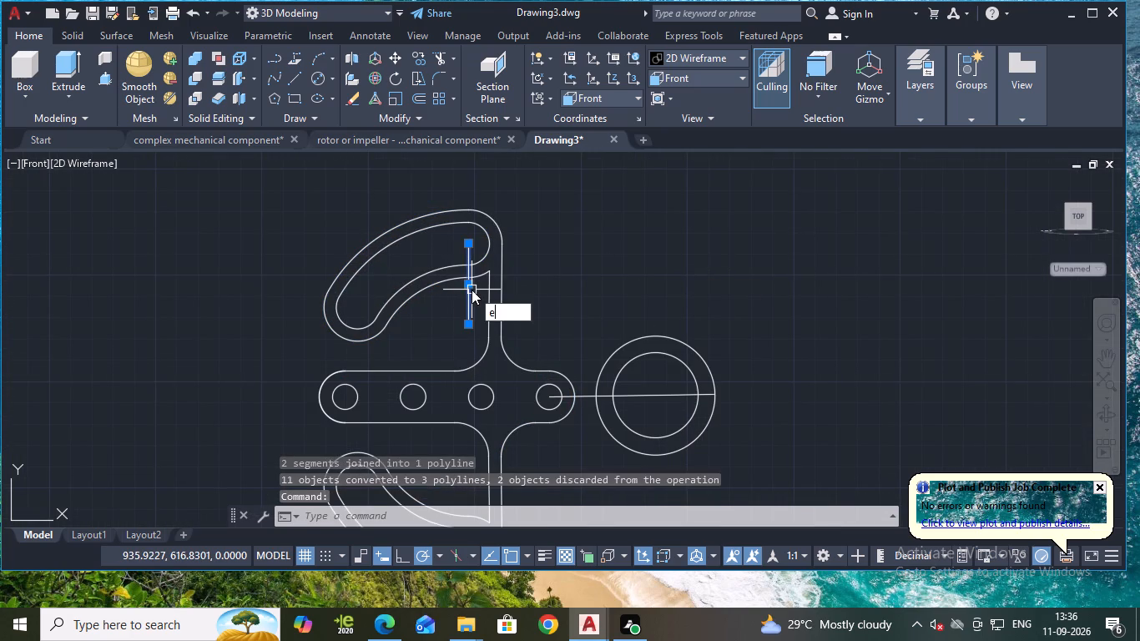
key("Return")
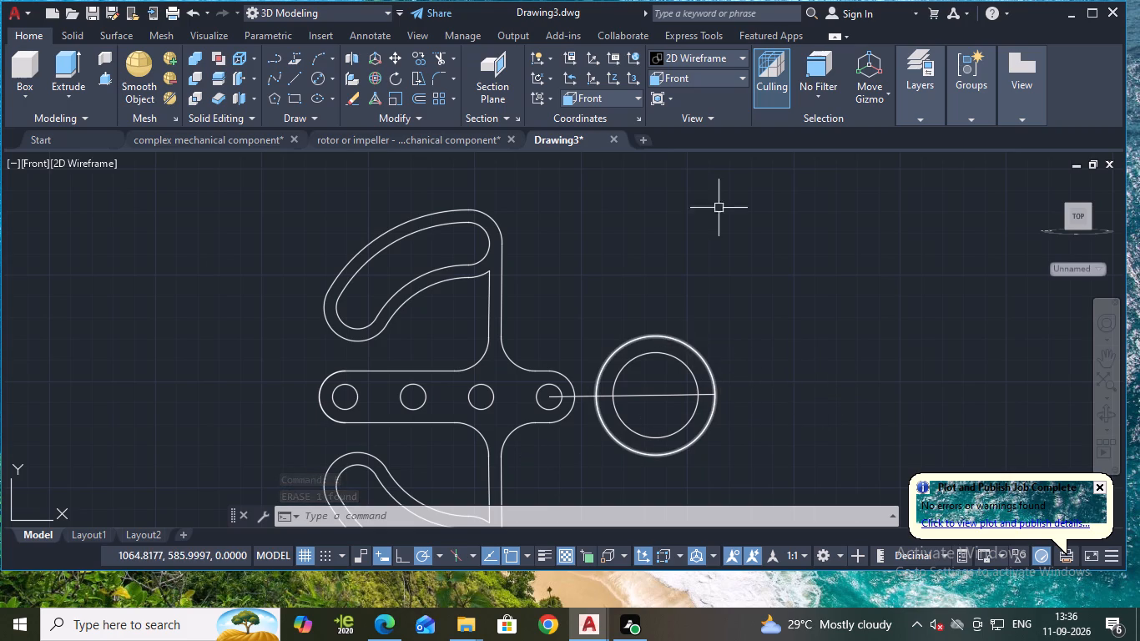
Switch the model view to SW Isometric.
left_click(678, 78)
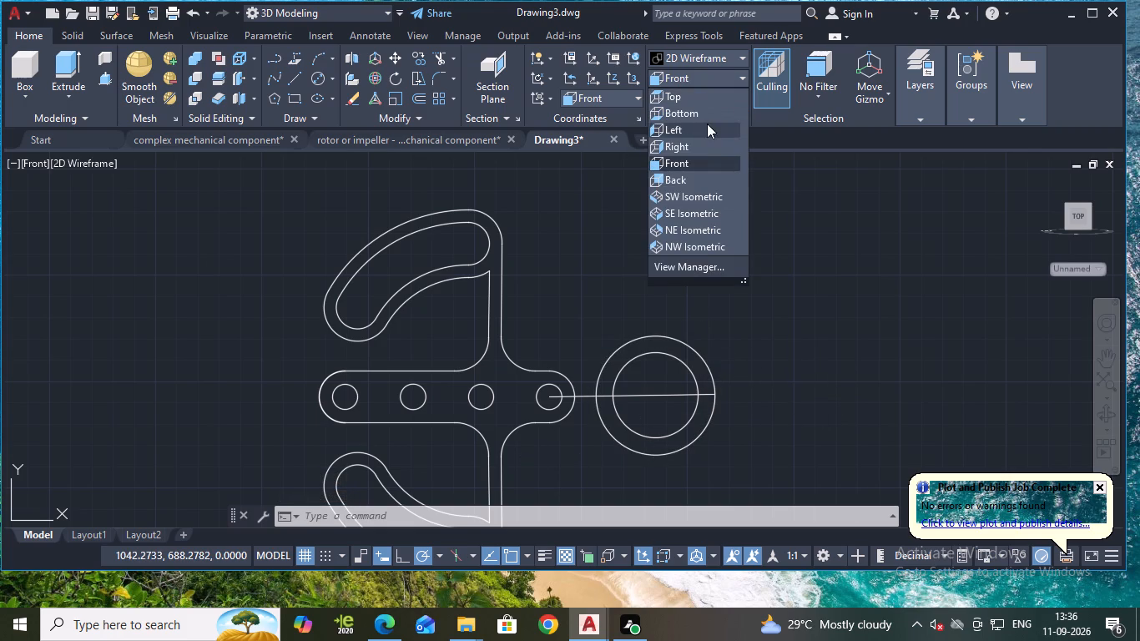
left_click(681, 195)
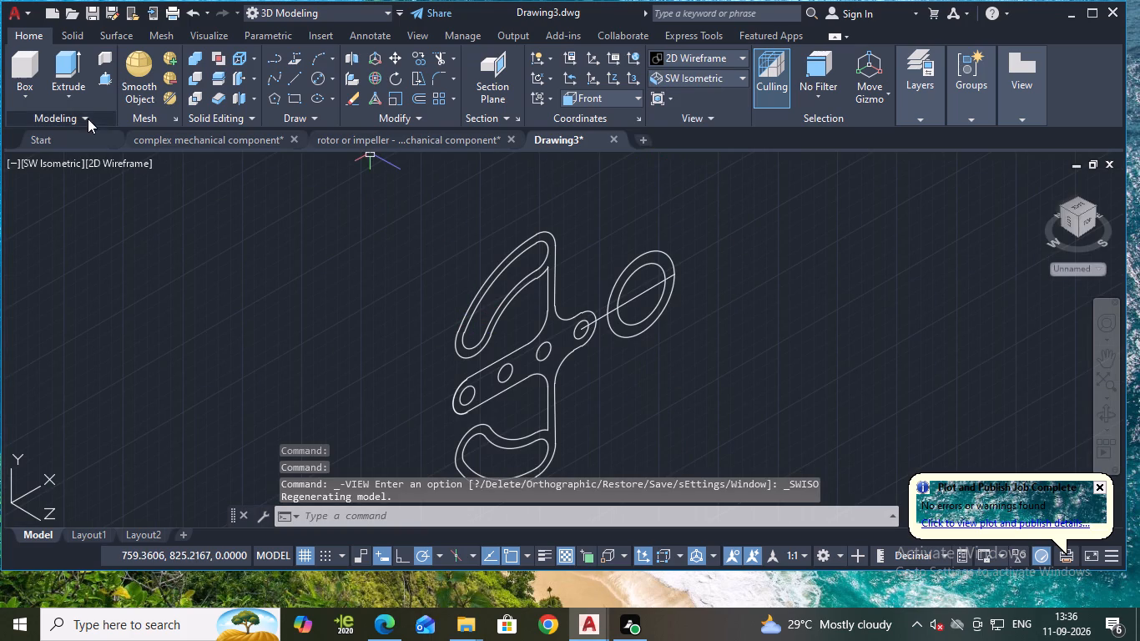
Erase the line running from the link's end hole through the two concentric circles.
left_click(643, 293)
key("e")
key("Return")
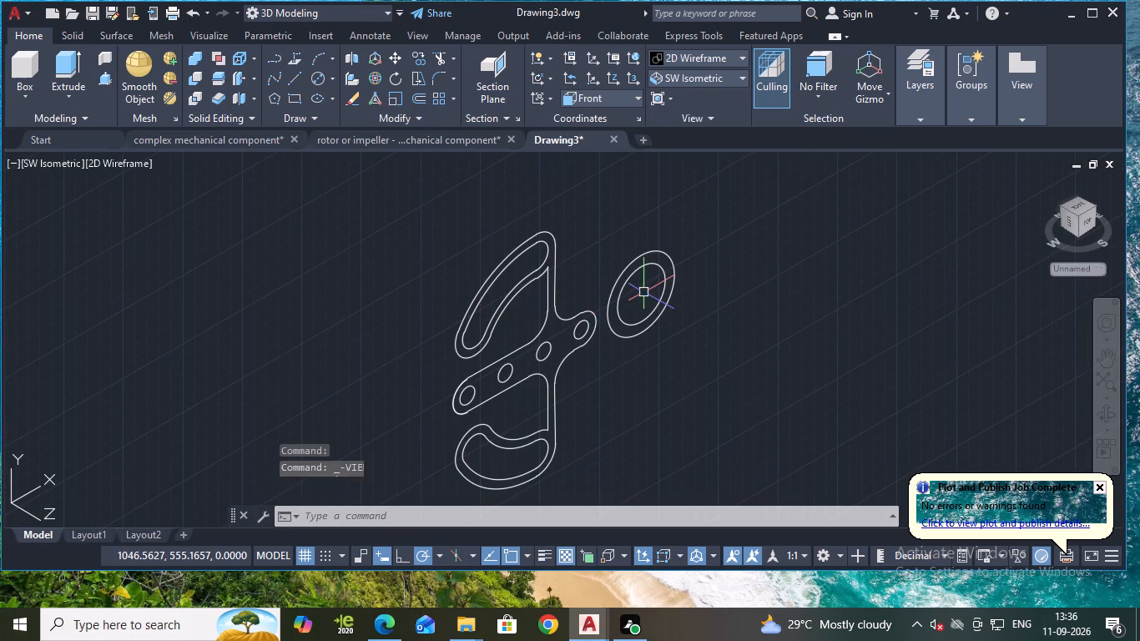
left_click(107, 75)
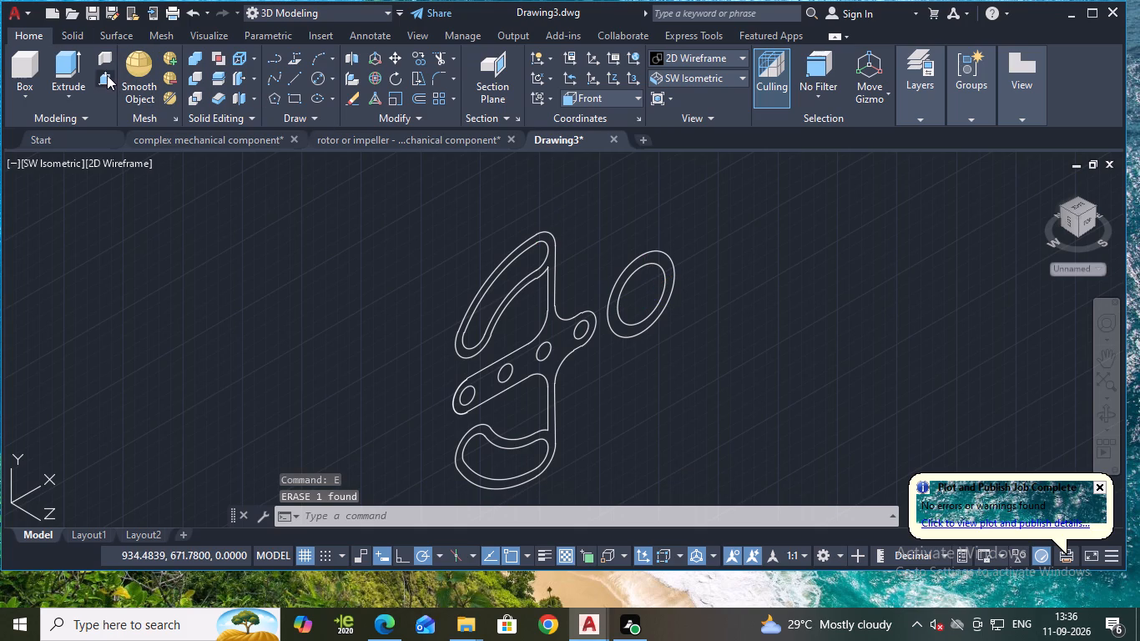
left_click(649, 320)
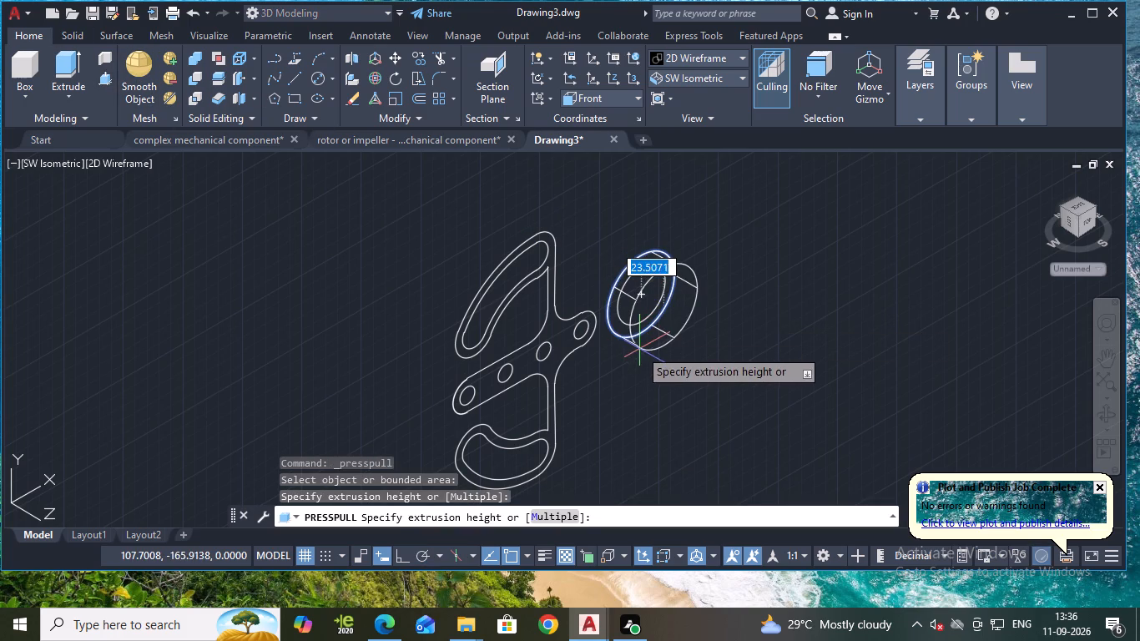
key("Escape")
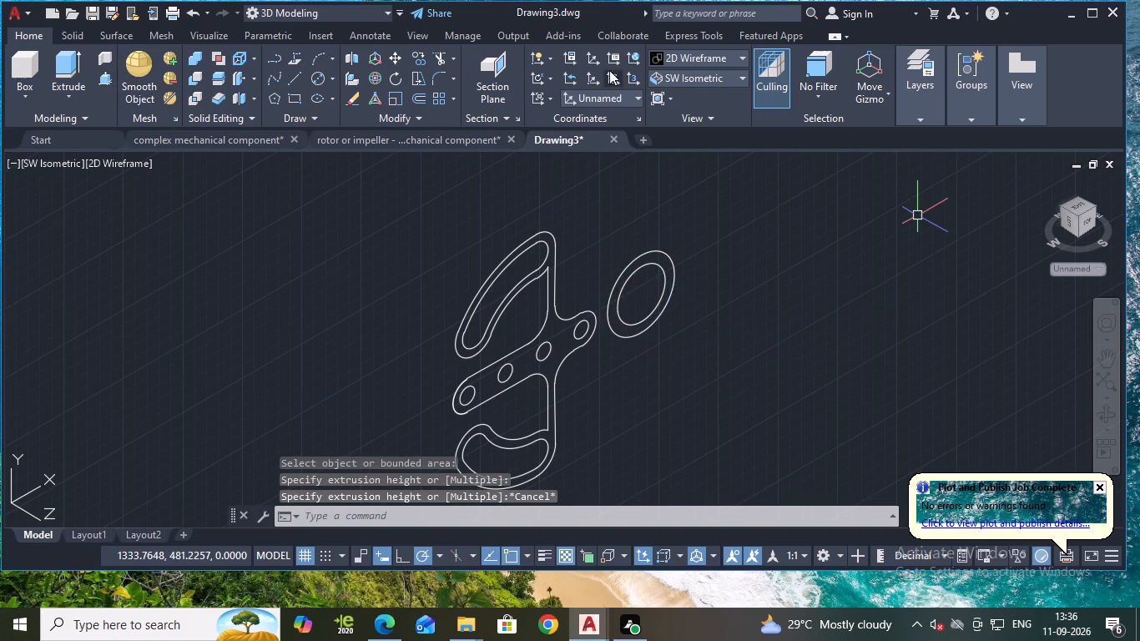
Set the visual style to Shades of Gray.
left_click(724, 78)
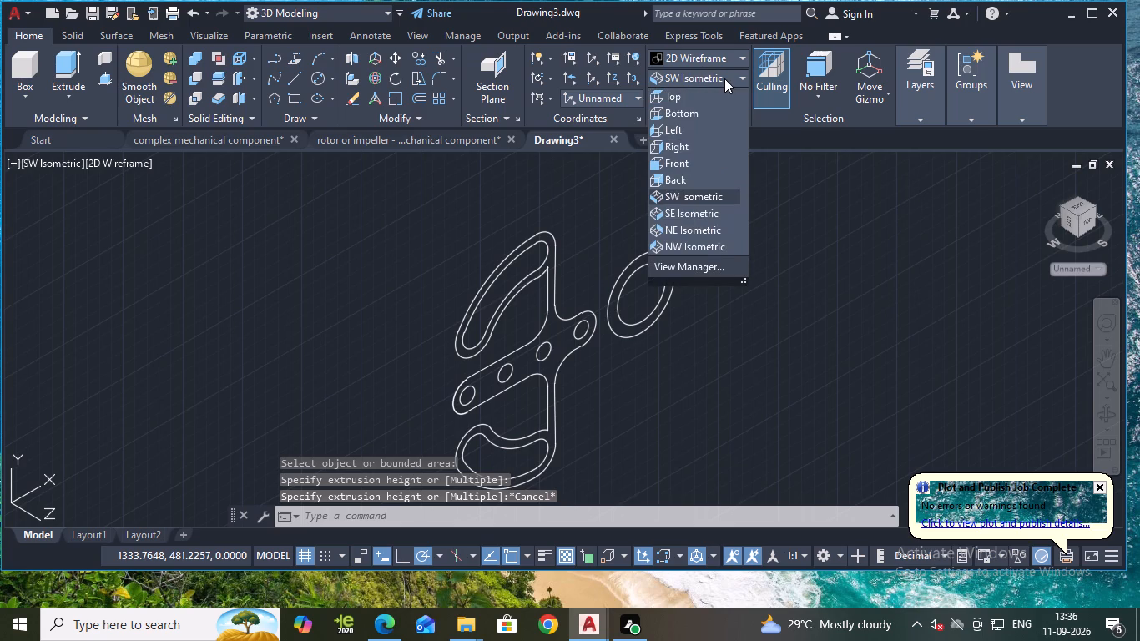
left_click(688, 57)
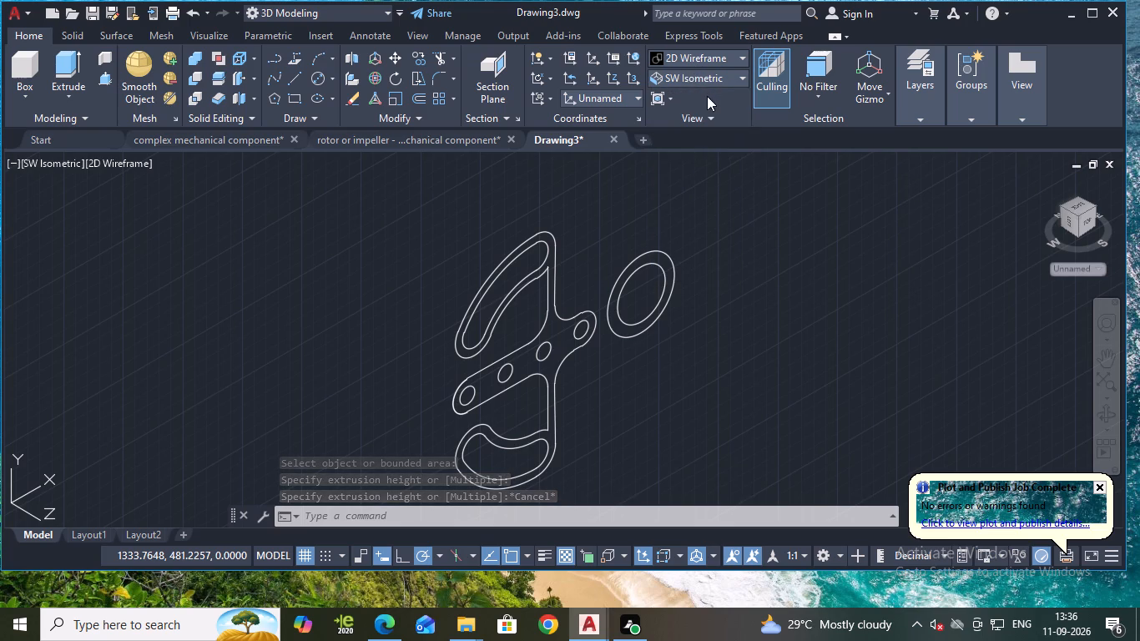
left_click(729, 56)
left_click(729, 56)
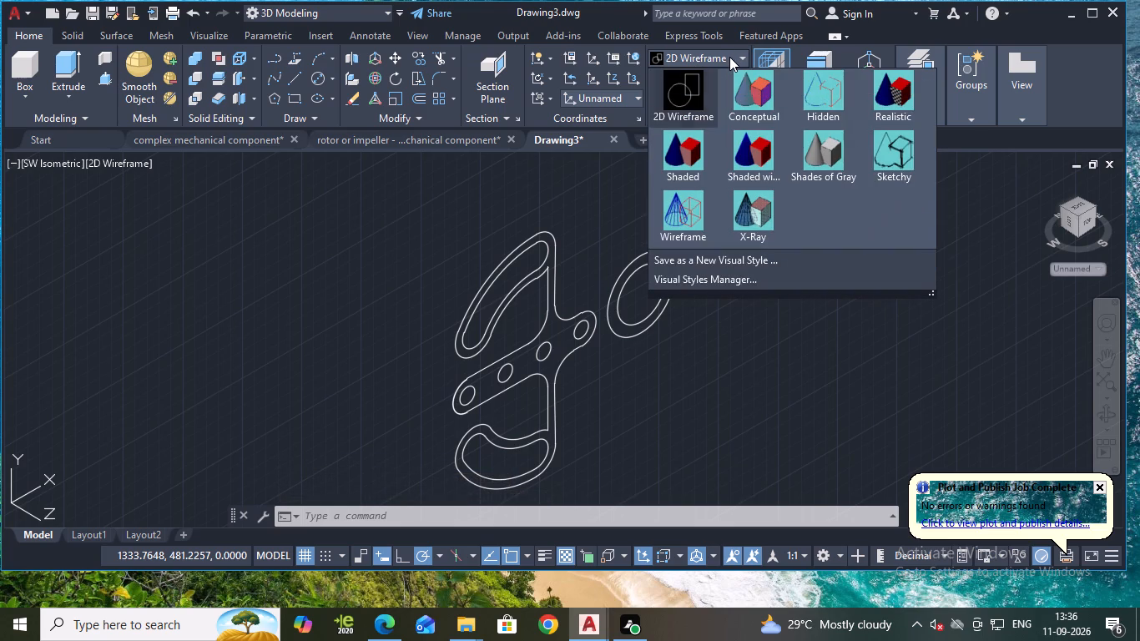
left_click(845, 160)
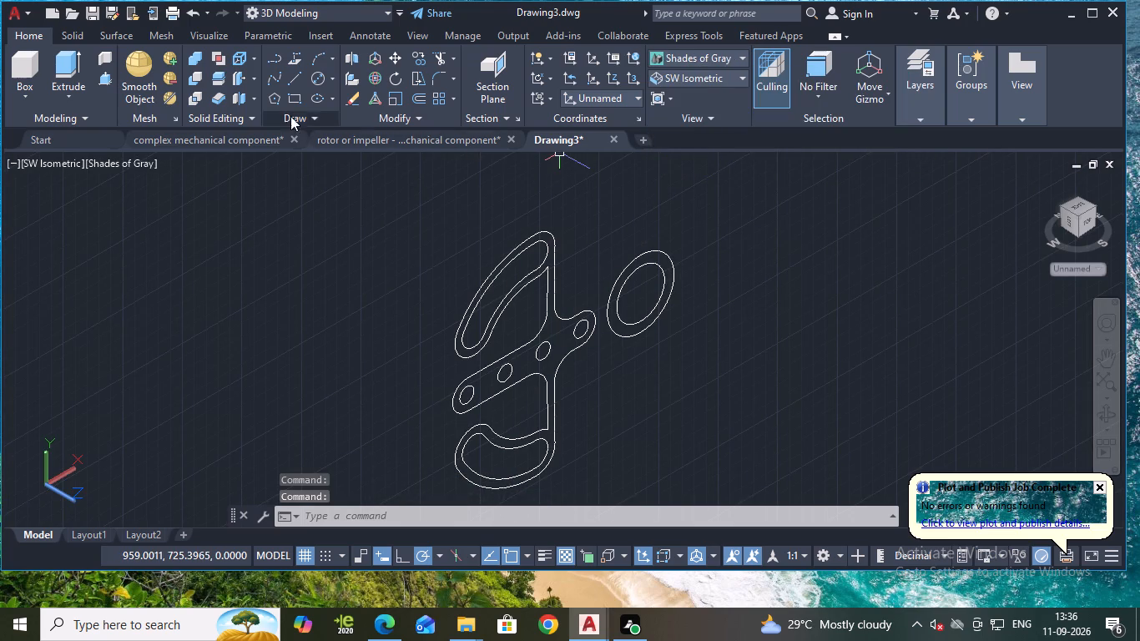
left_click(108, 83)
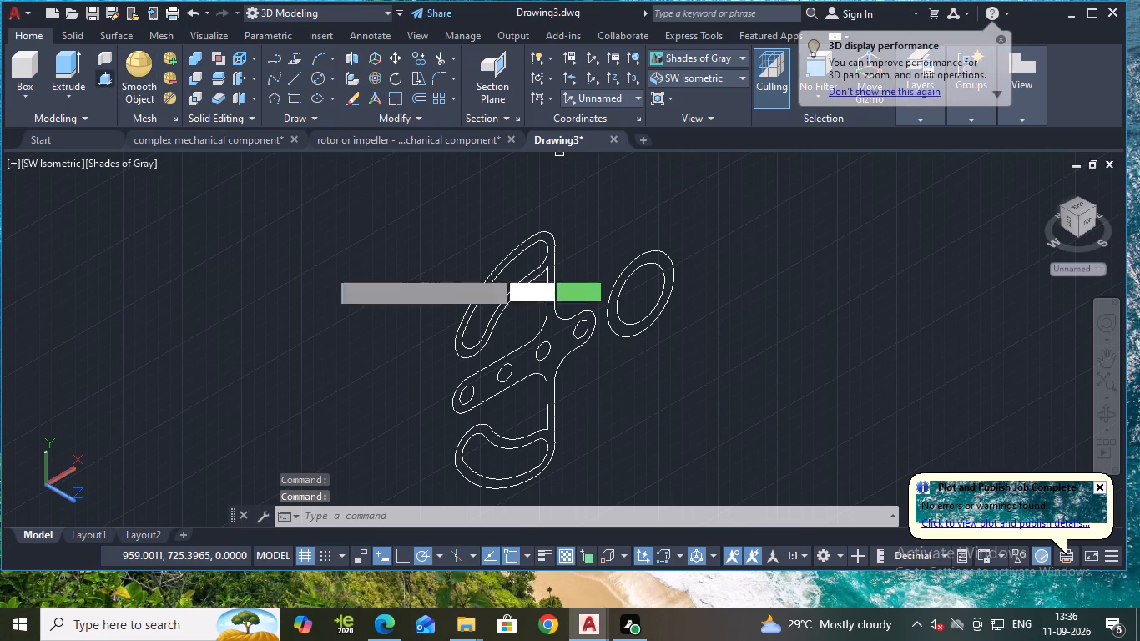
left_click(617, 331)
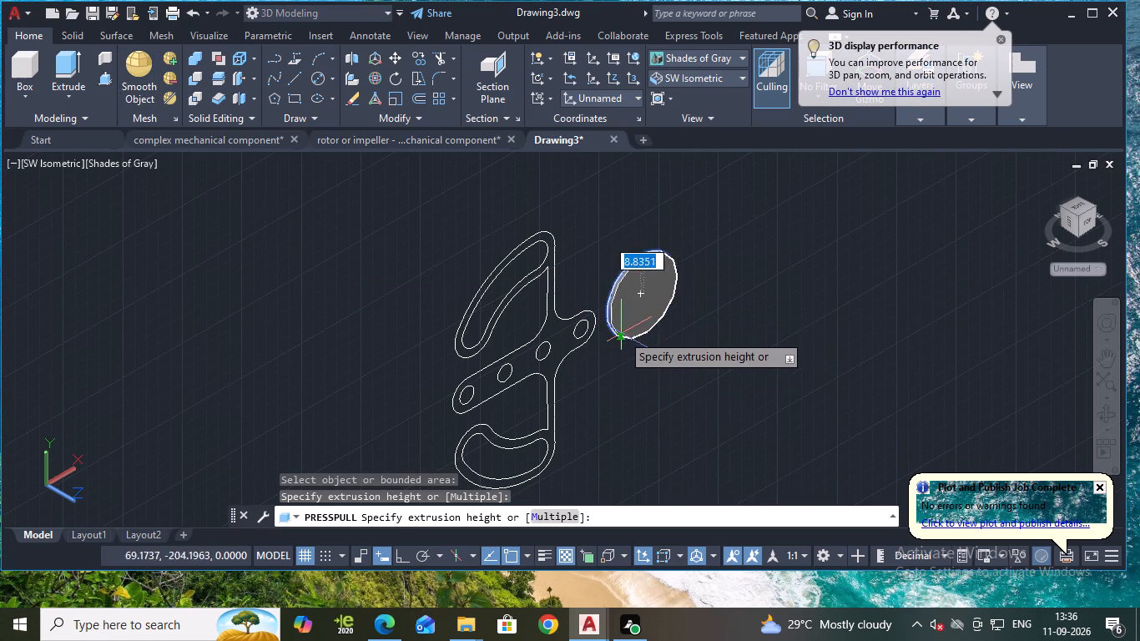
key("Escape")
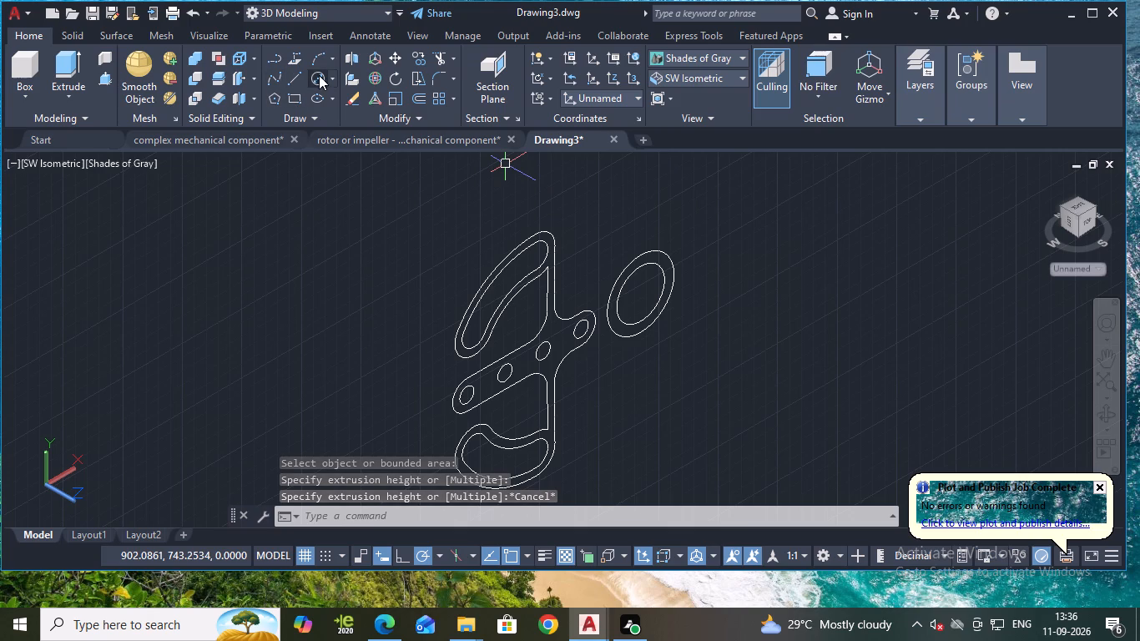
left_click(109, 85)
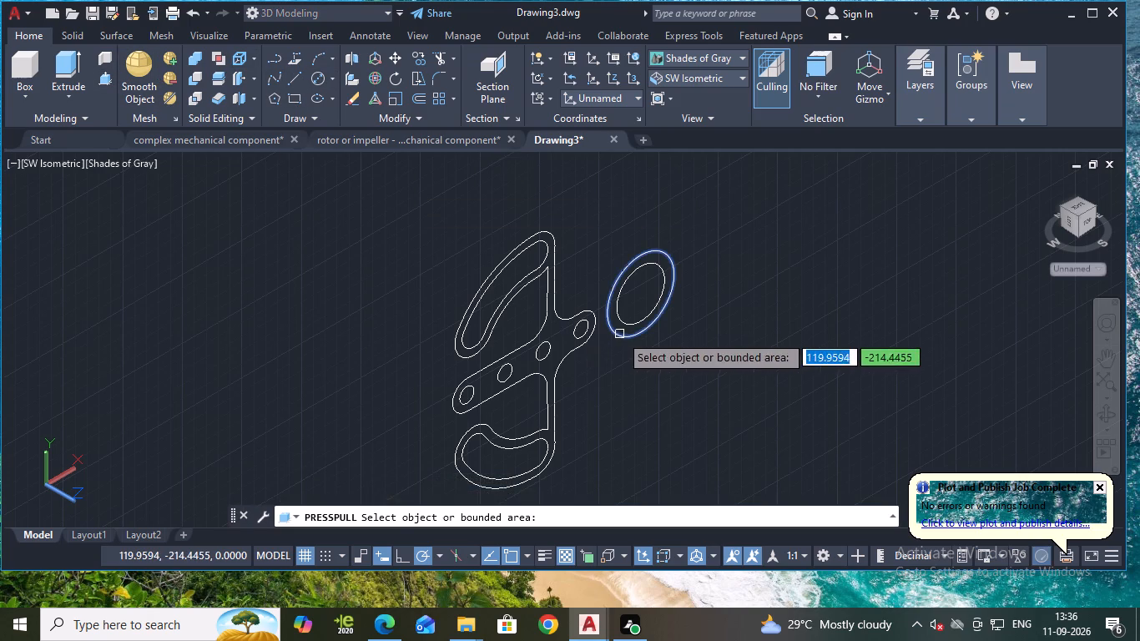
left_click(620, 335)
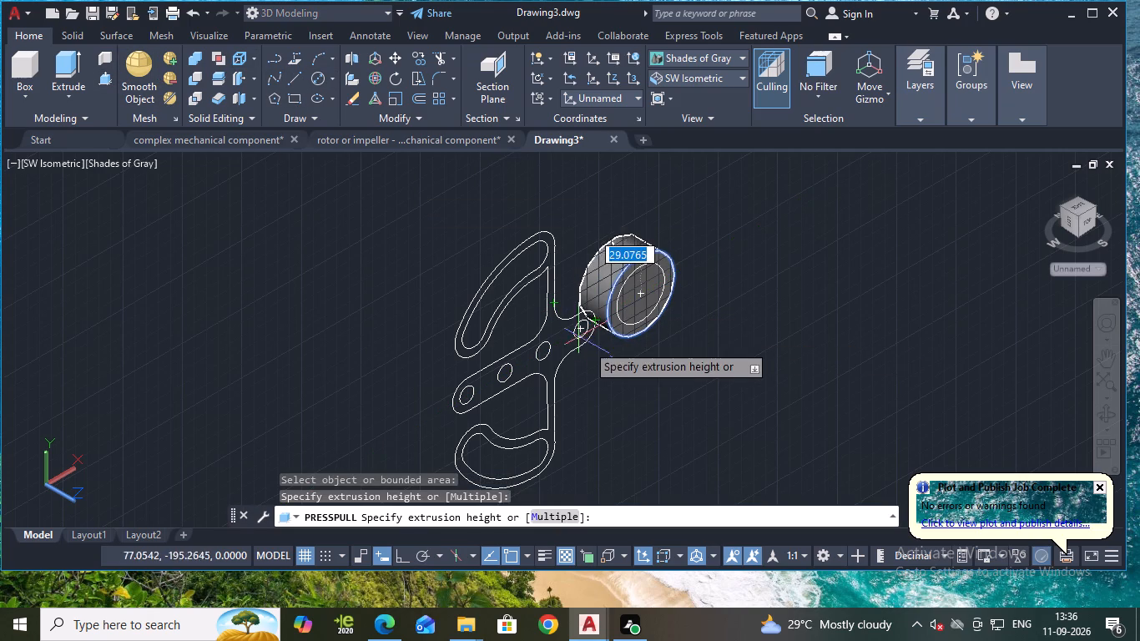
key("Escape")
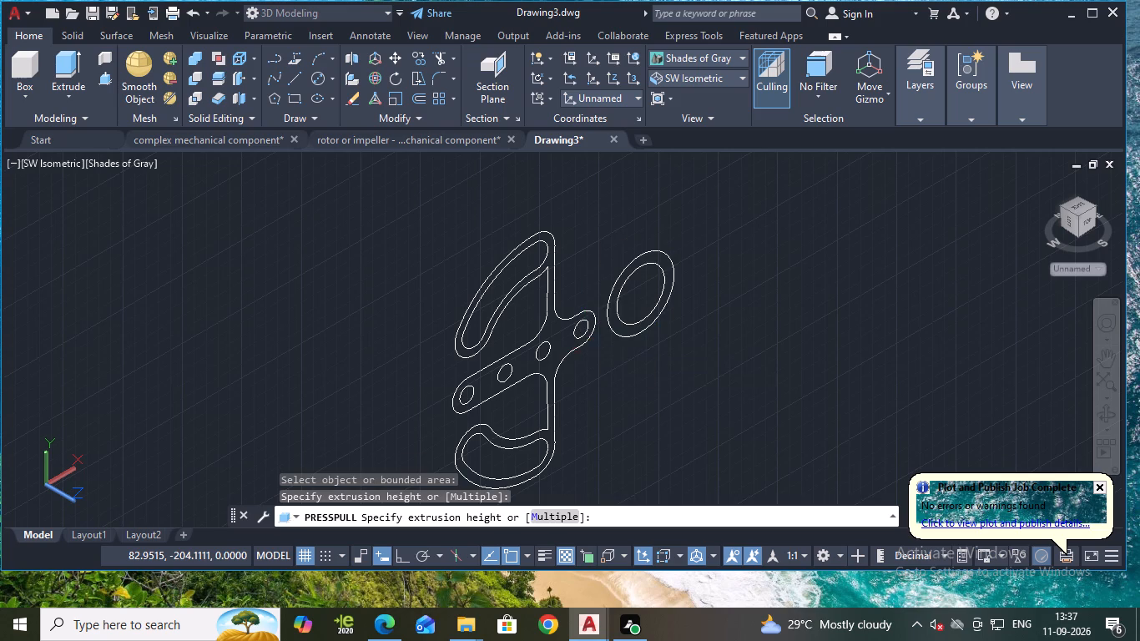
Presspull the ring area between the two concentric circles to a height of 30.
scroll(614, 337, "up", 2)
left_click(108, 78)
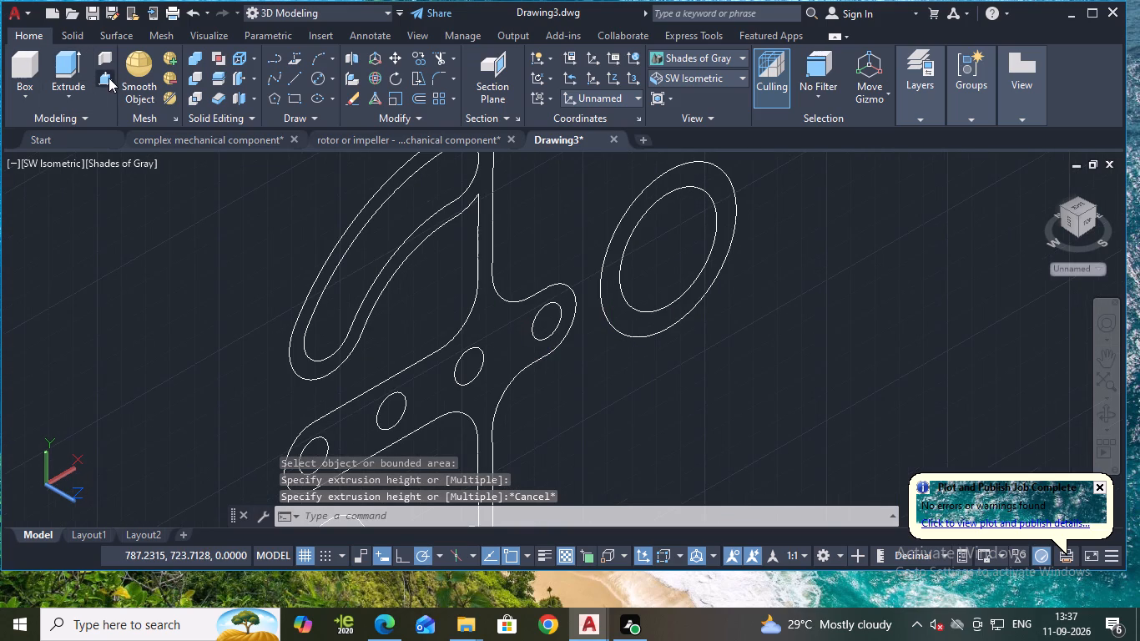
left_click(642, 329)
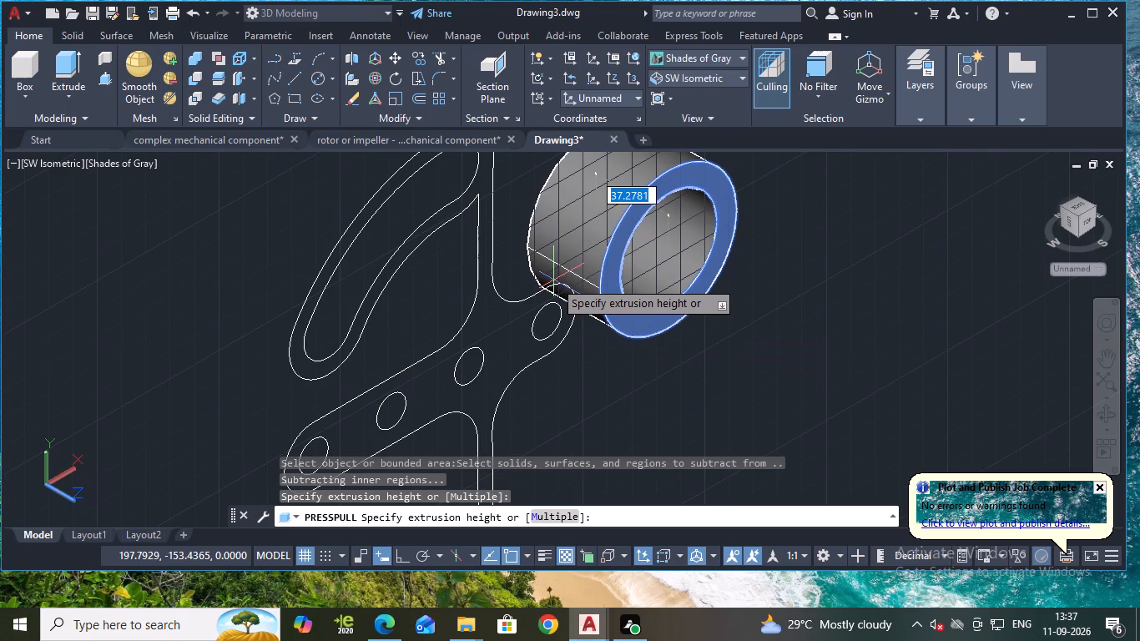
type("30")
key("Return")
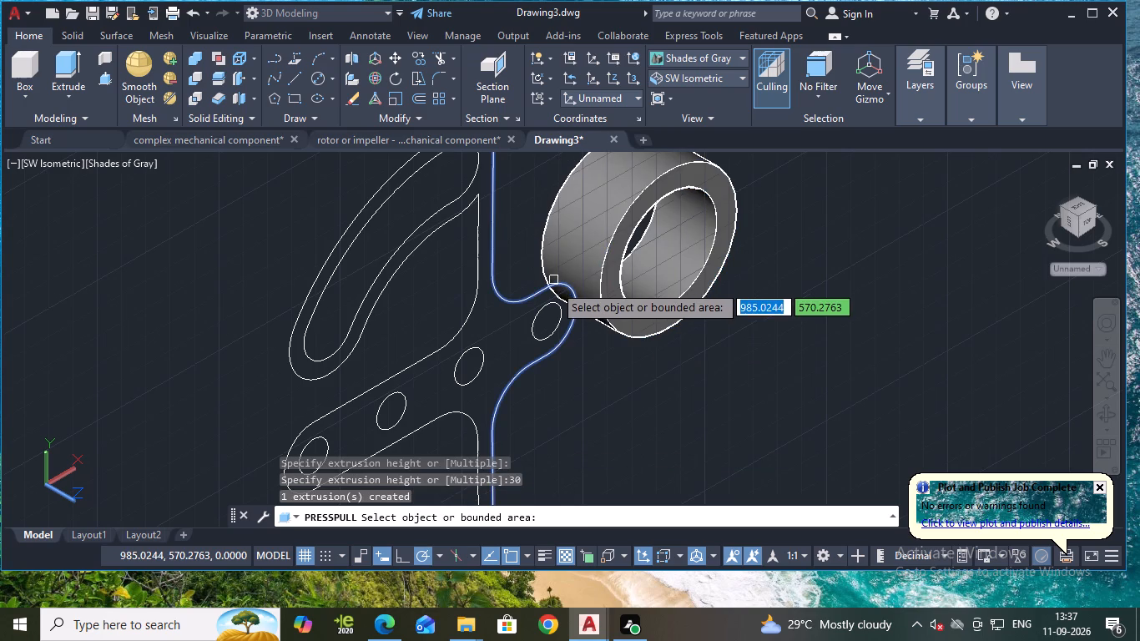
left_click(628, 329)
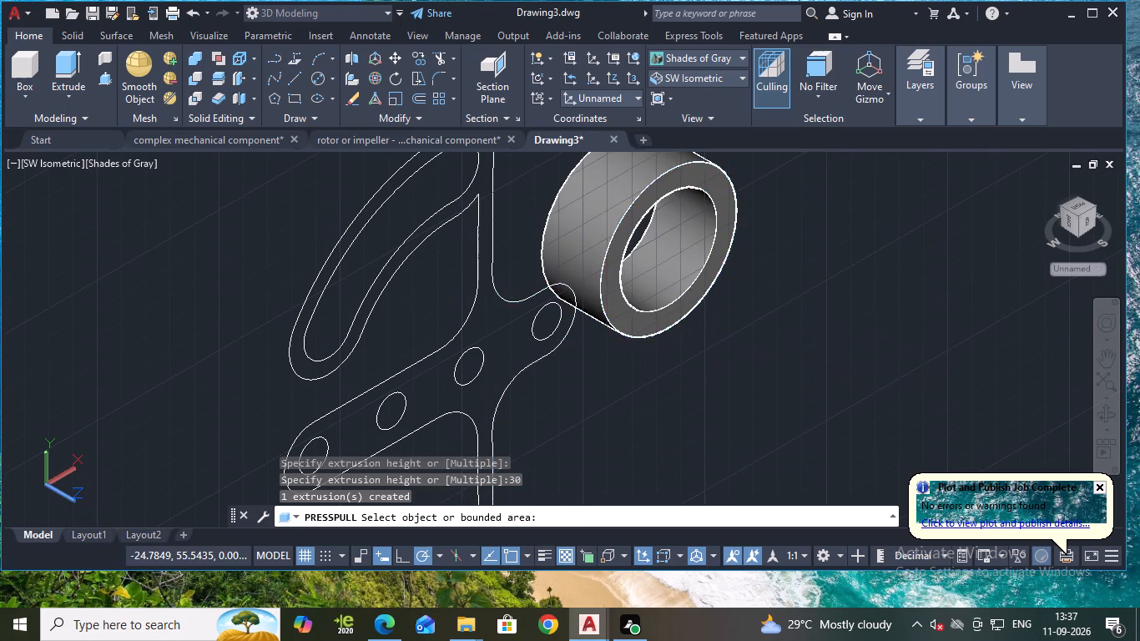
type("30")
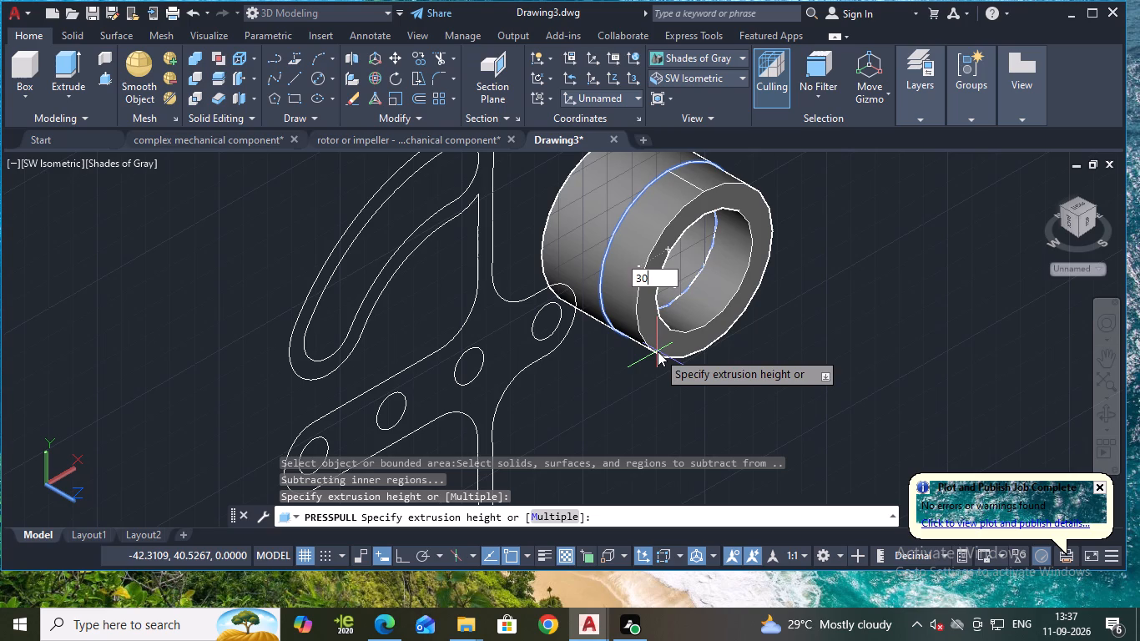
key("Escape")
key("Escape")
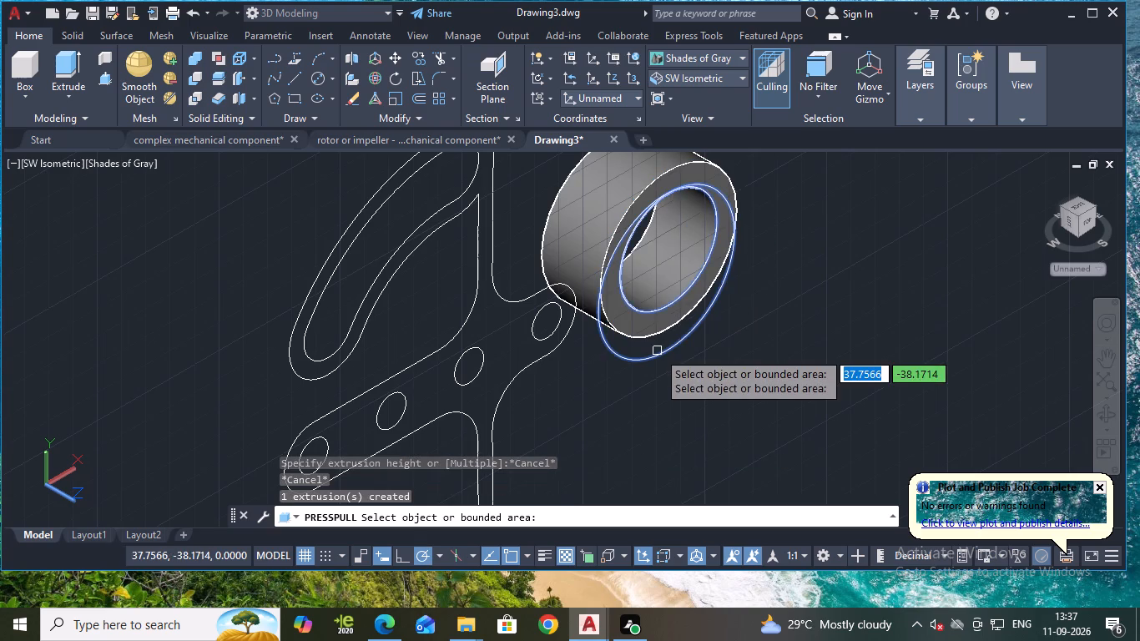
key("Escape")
Undo the ring extrusion, the Shades of Gray style, the line erasure and the isometric view, back to the front-view wireframe sketch.
key("ctrl+z")
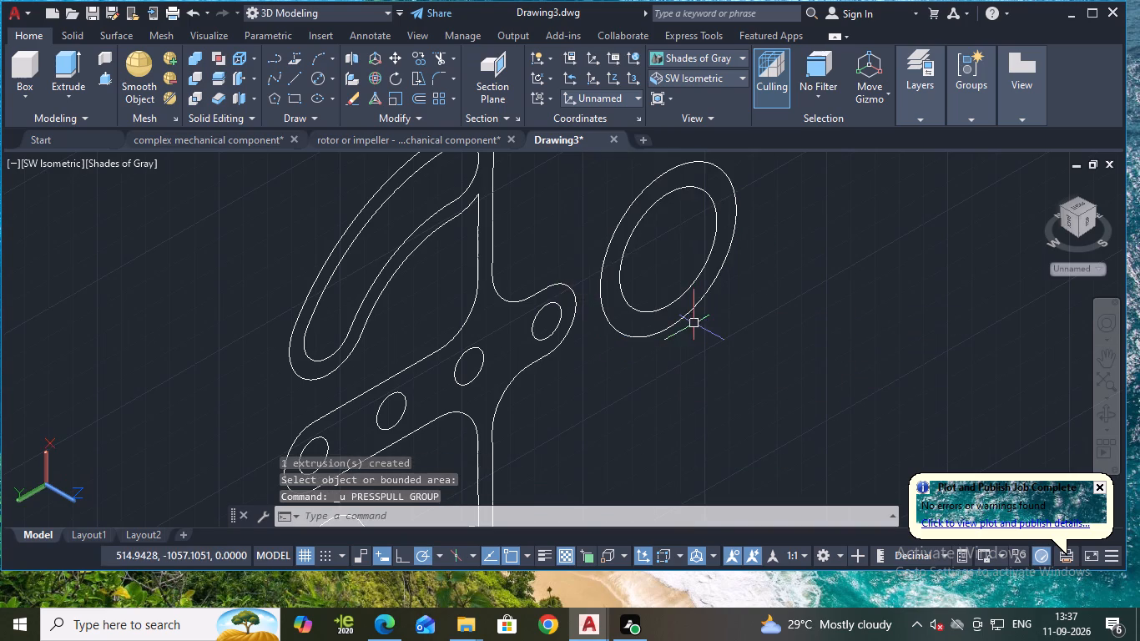
key("ctrl+z")
key("ctrl+z")
key("ctrl+z")
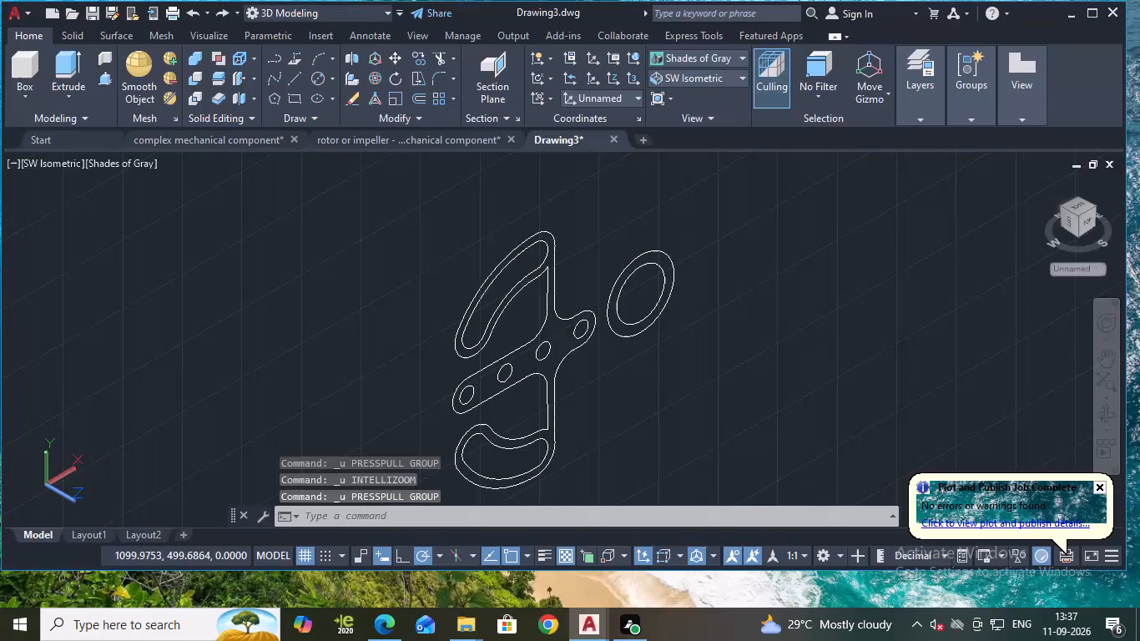
key("ctrl+z")
key("ctrl+z")
key("ctrl+z")
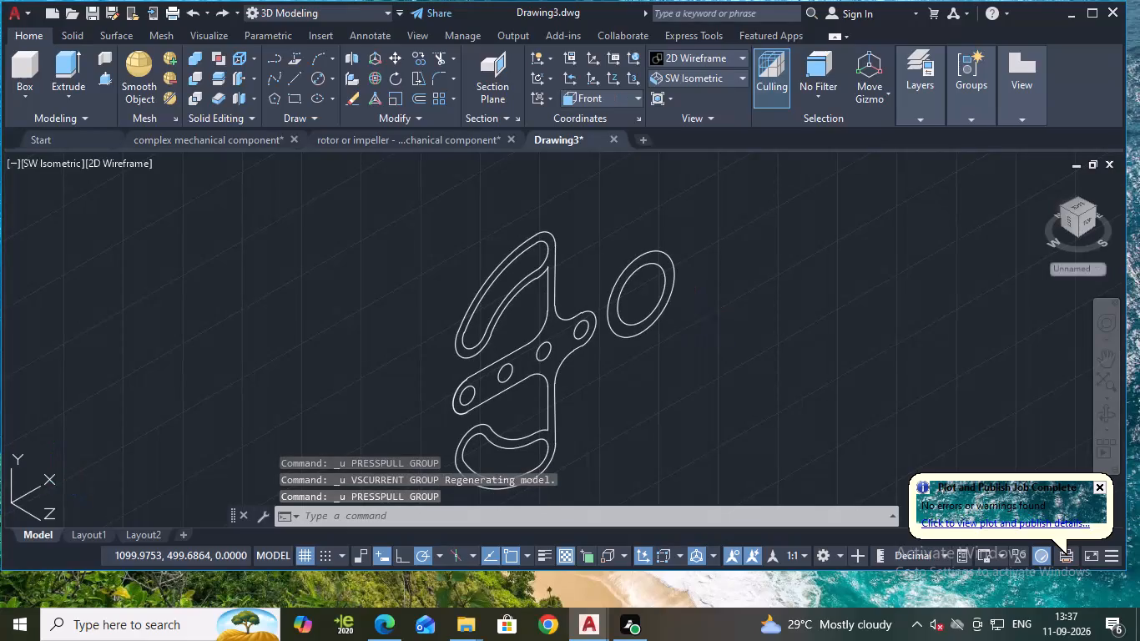
key("ctrl+z")
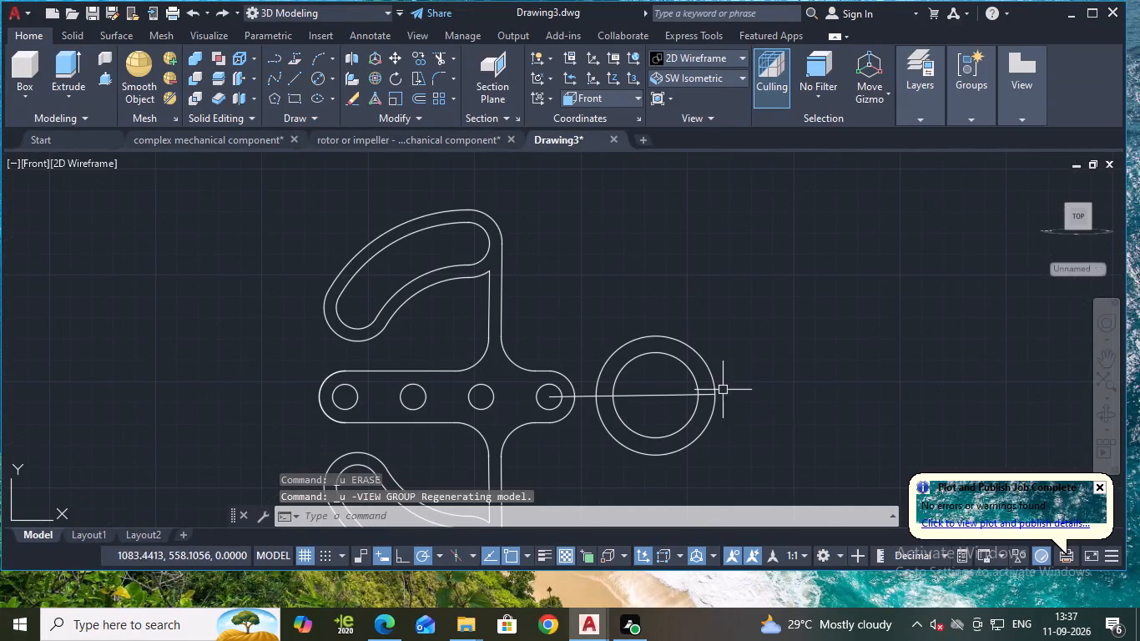
Erase the line running from the link's end hole through the two concentric circles.
middle_click_drag(531, 333, 535, 311)
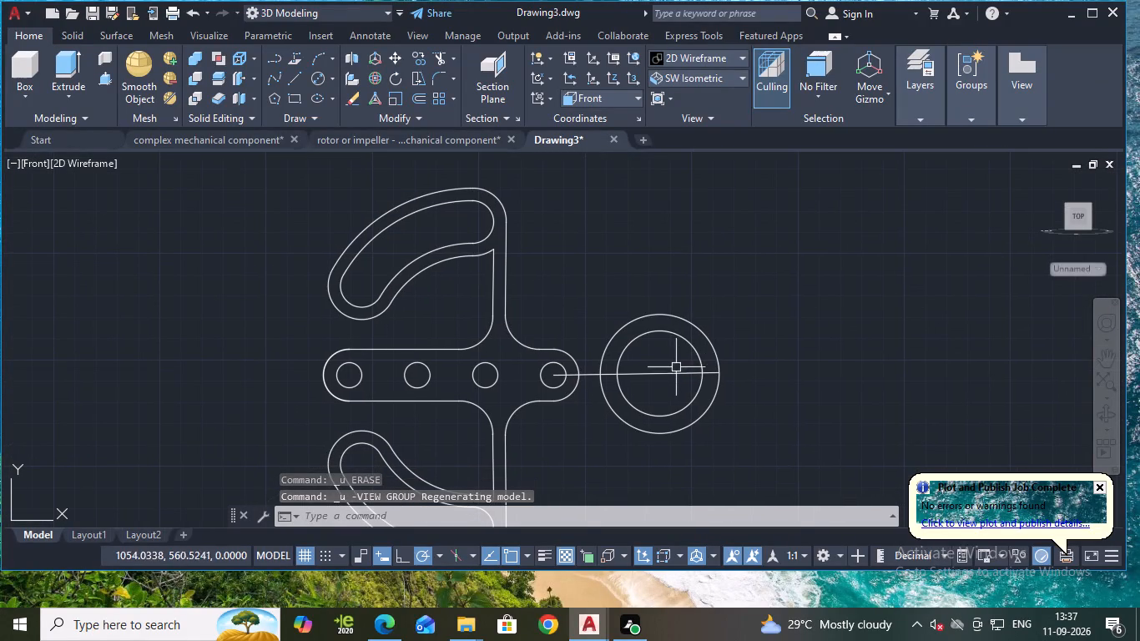
left_click(671, 372)
key("Delete")
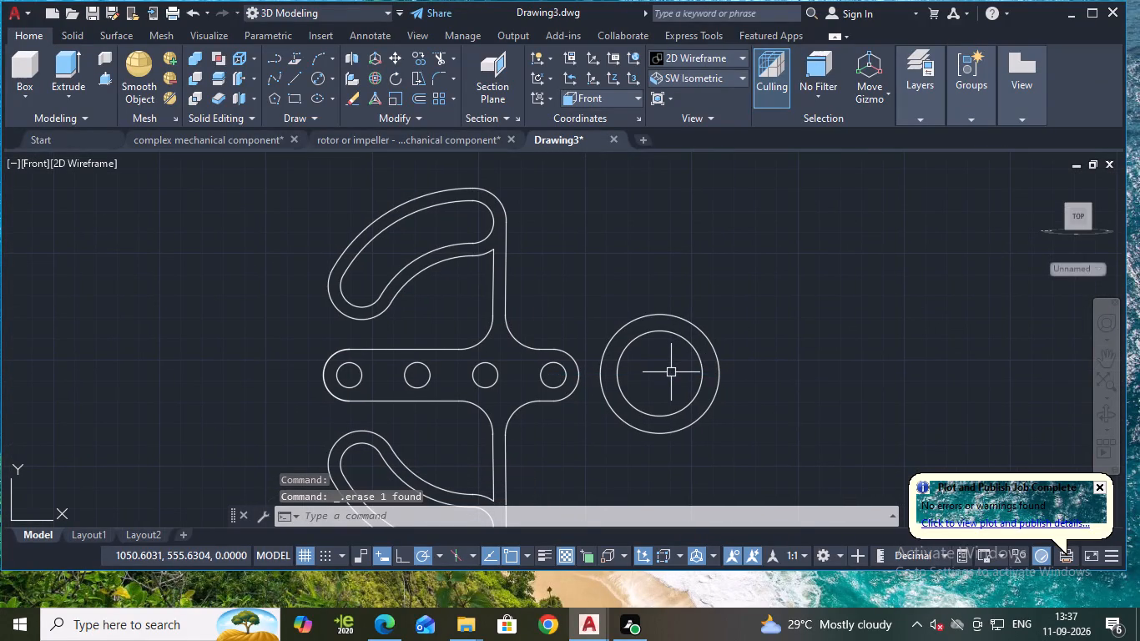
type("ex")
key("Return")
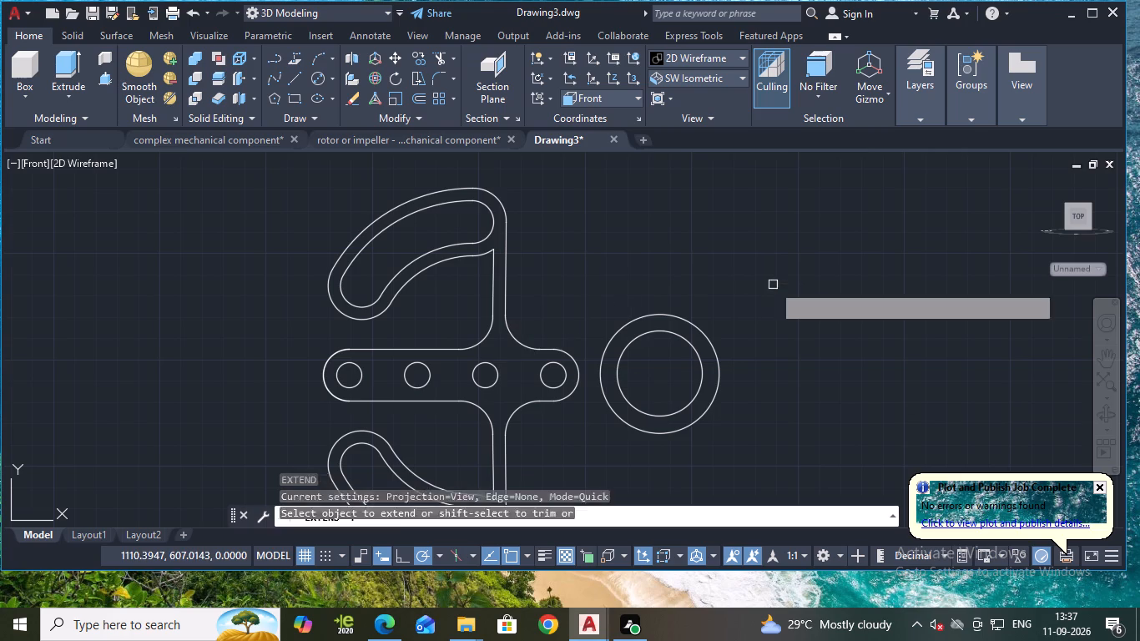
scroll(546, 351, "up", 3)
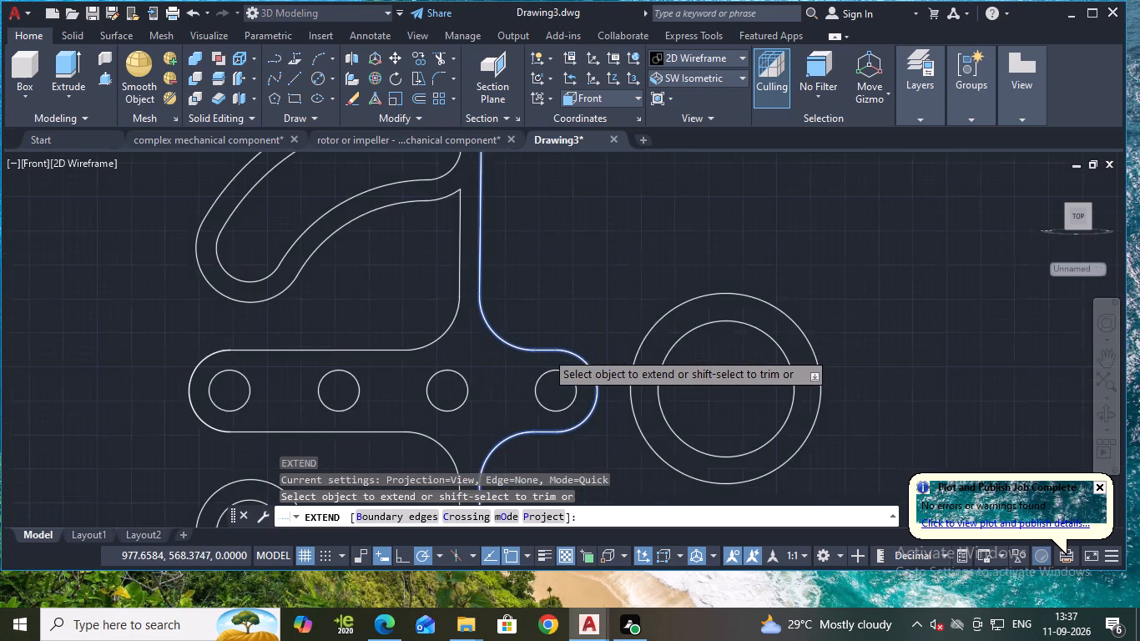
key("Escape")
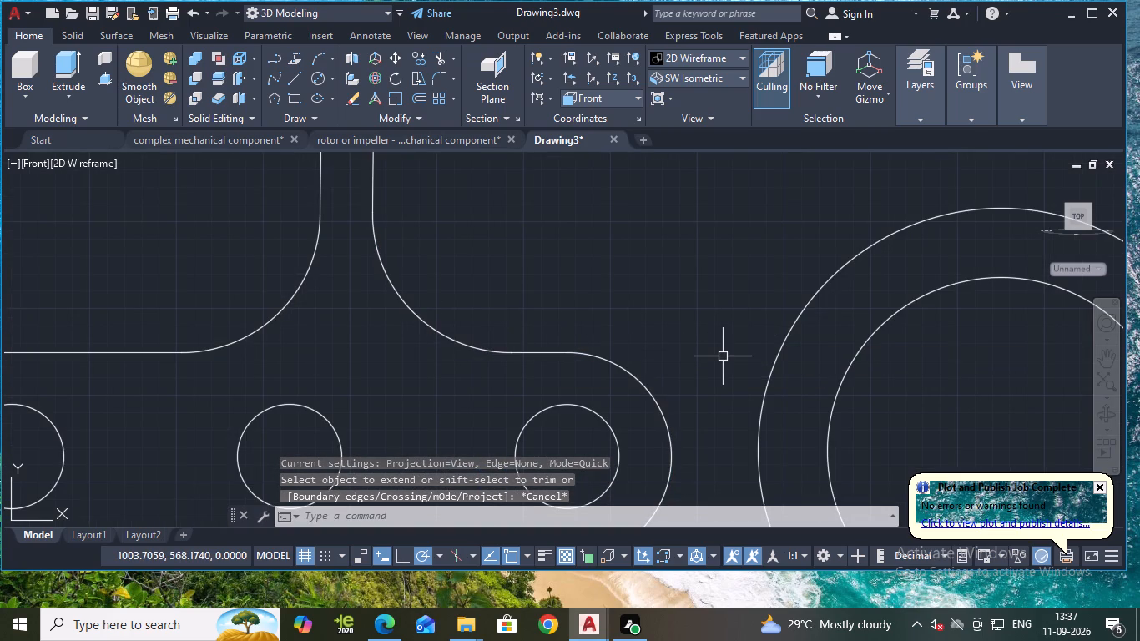
Draw a horizontal line about 95.5 units long from the link's upper edge above the end hole across both concentric circles.
key("l")
key("Return")
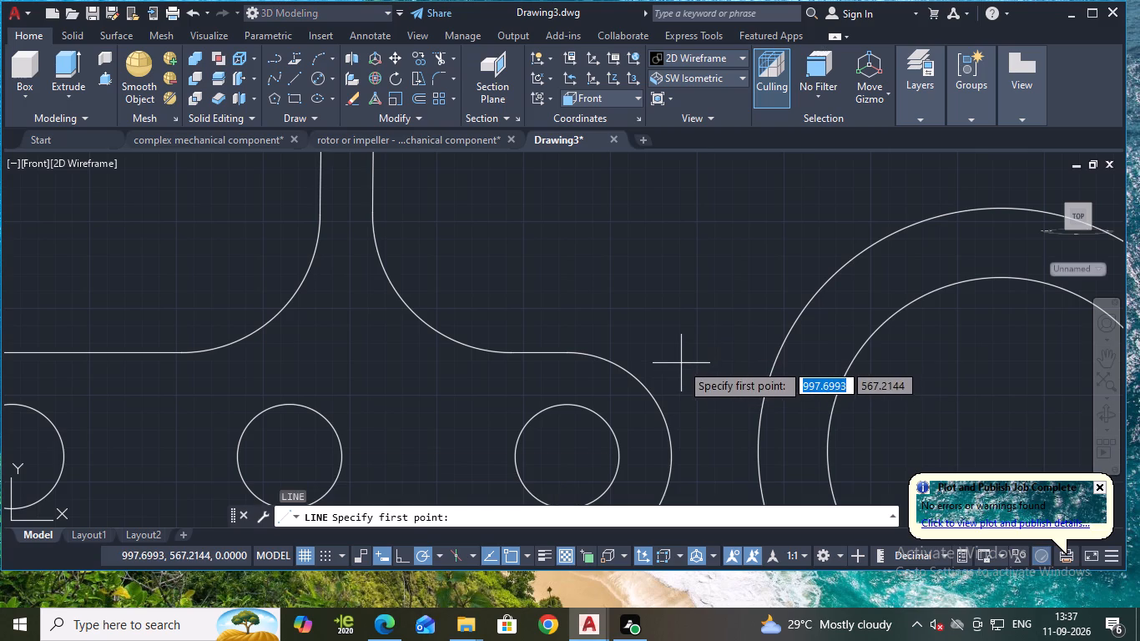
scroll(632, 365, "down", 1)
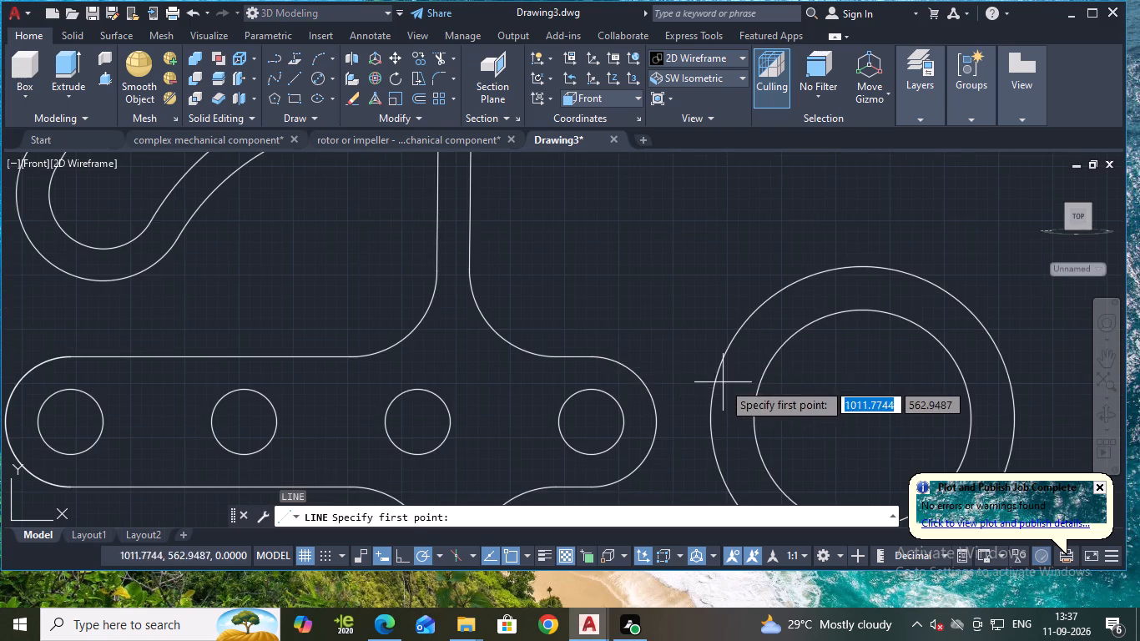
left_click(589, 357)
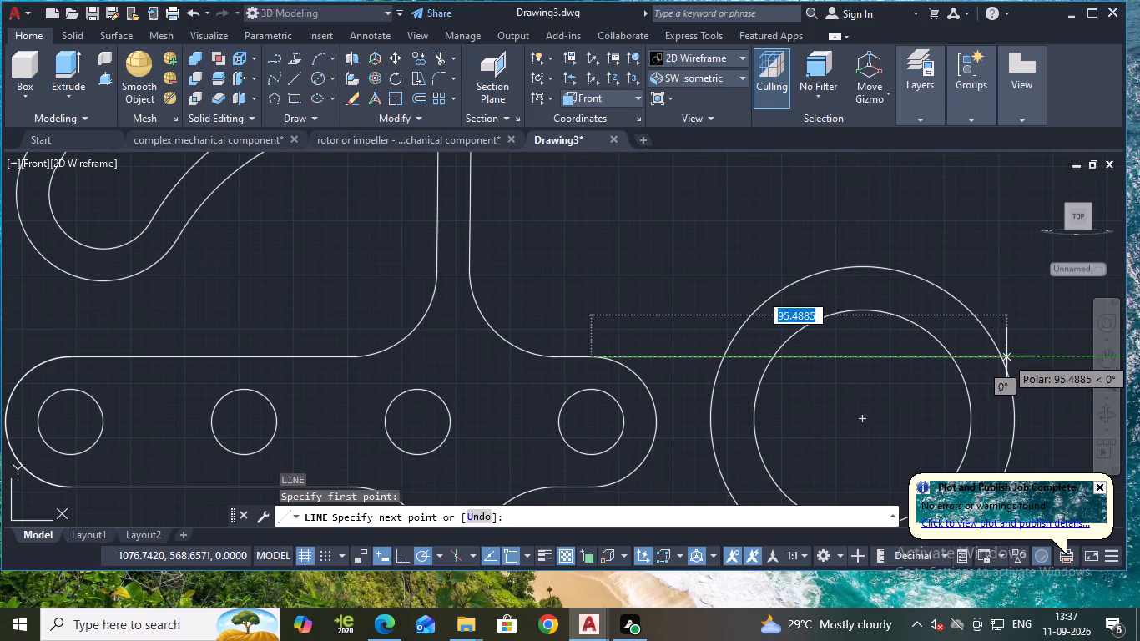
left_click(1006, 356)
key("Escape")
middle_click_drag(931, 411, 910, 357)
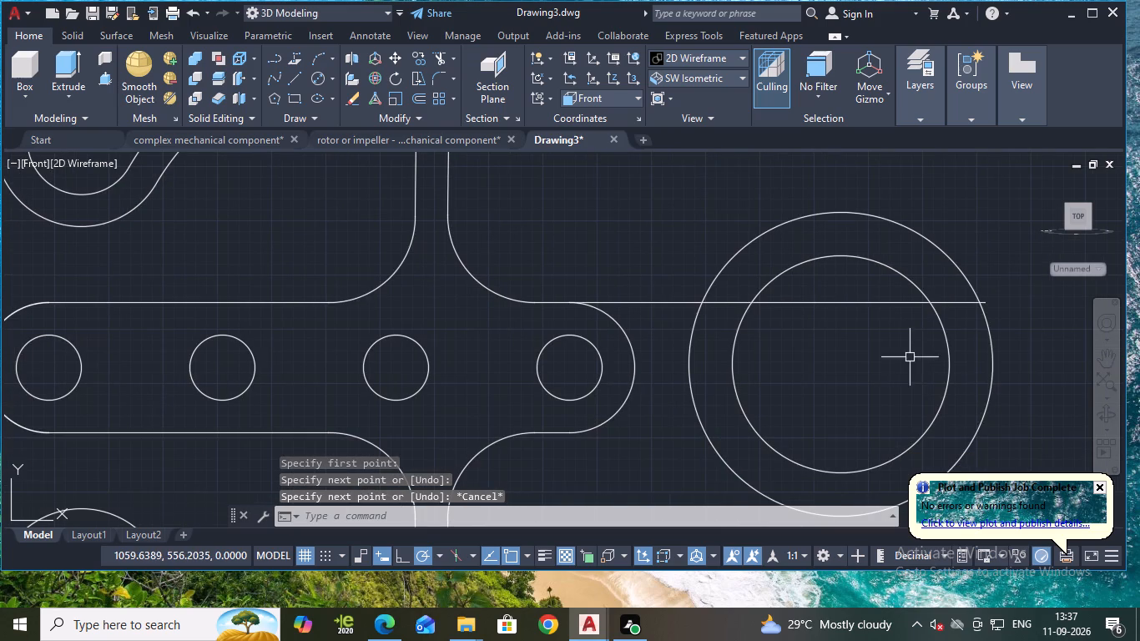
Draw a horizontal line from the link's lower edge near the end hole across and past both concentric circles.
key("l")
key("Return")
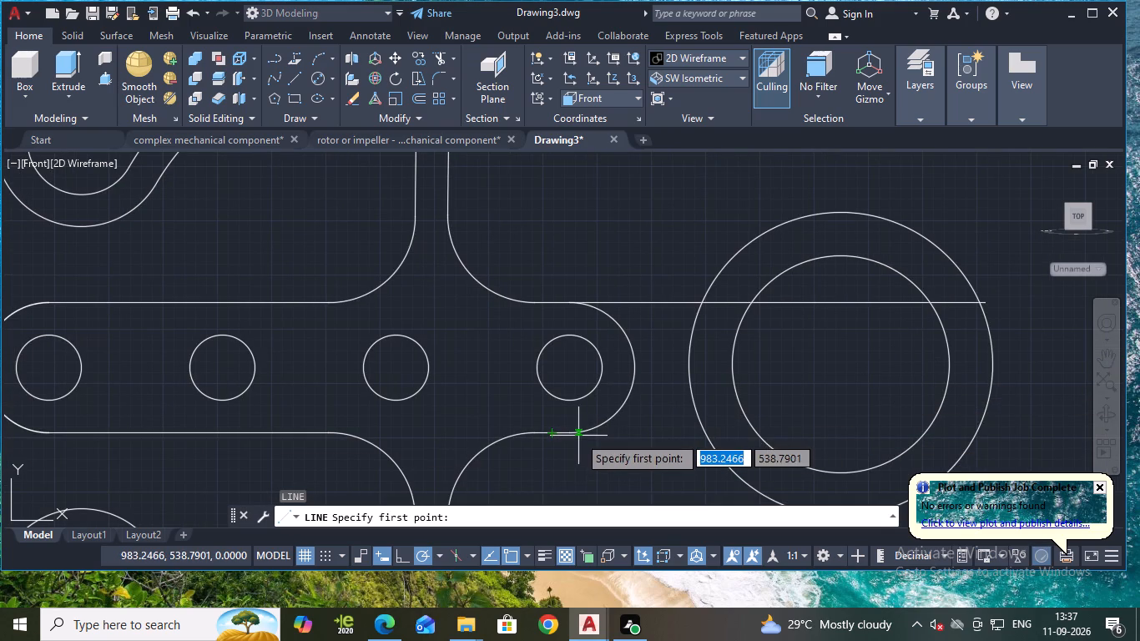
left_click(554, 435)
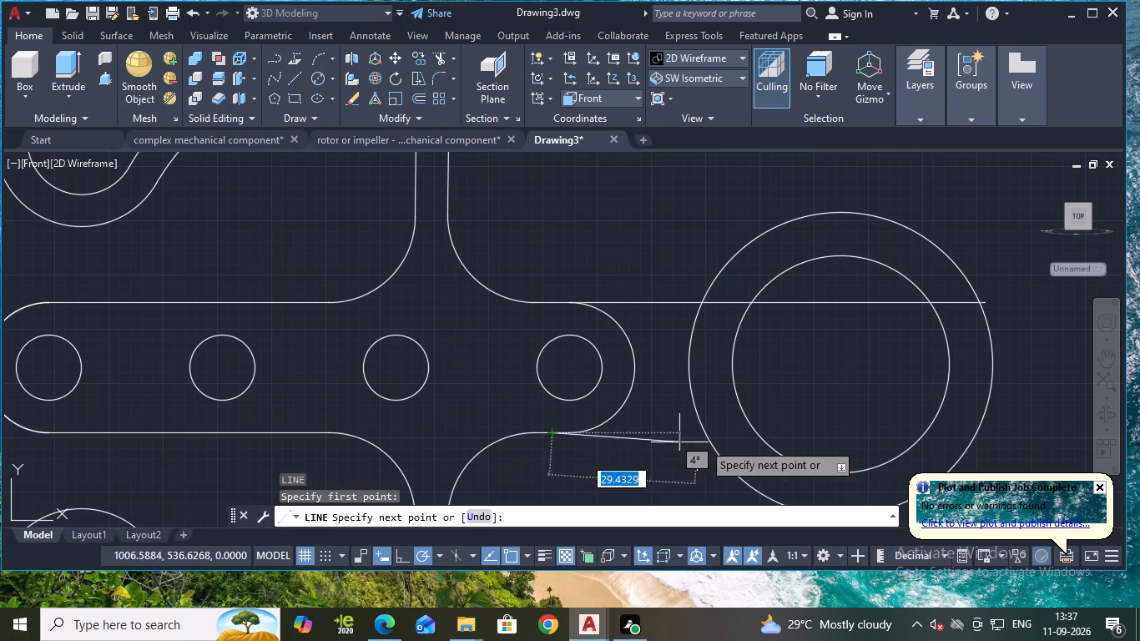
left_click(1032, 431)
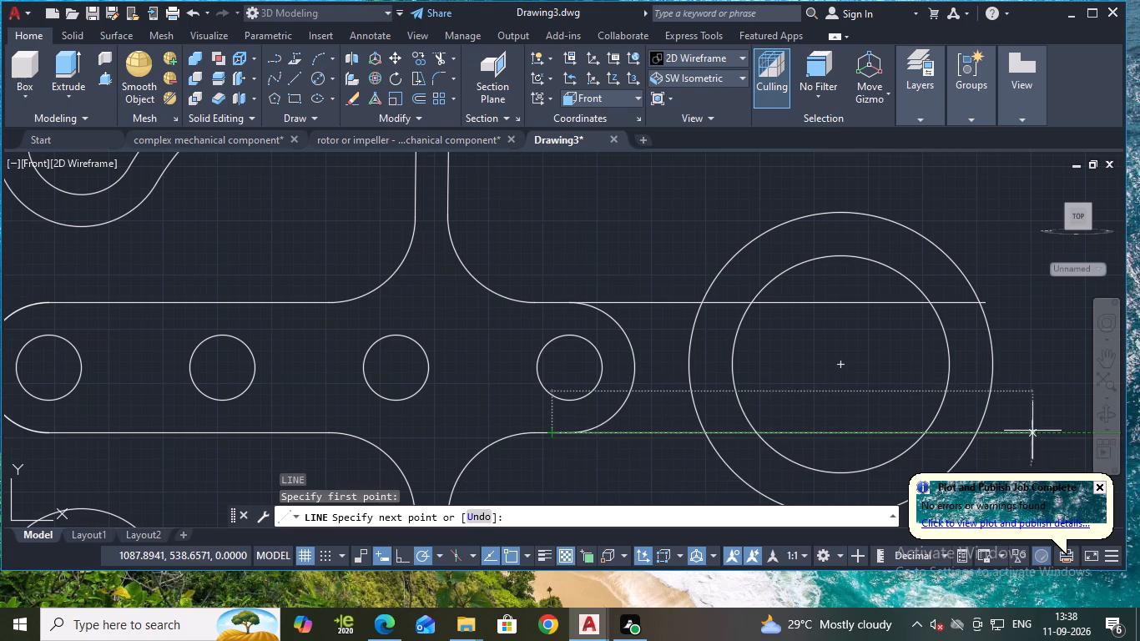
key("Escape")
key("Escape")
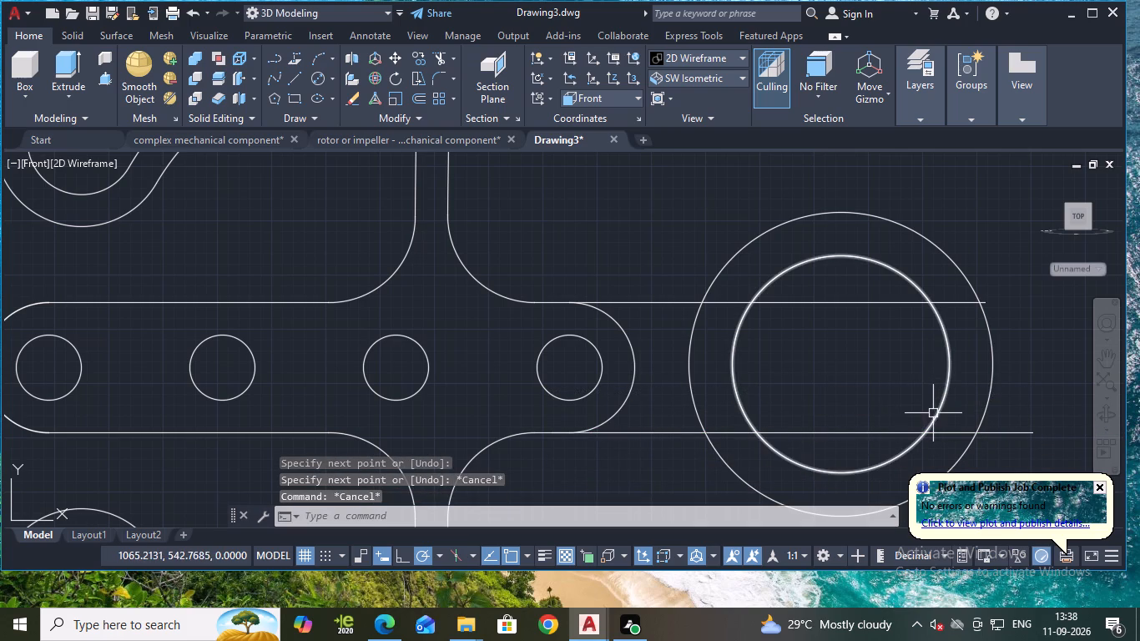
Trim the two horizontal lines against the concentric circles and trim away the link's rounded end facing the ring.
key("t")
key("r")
key("Return")
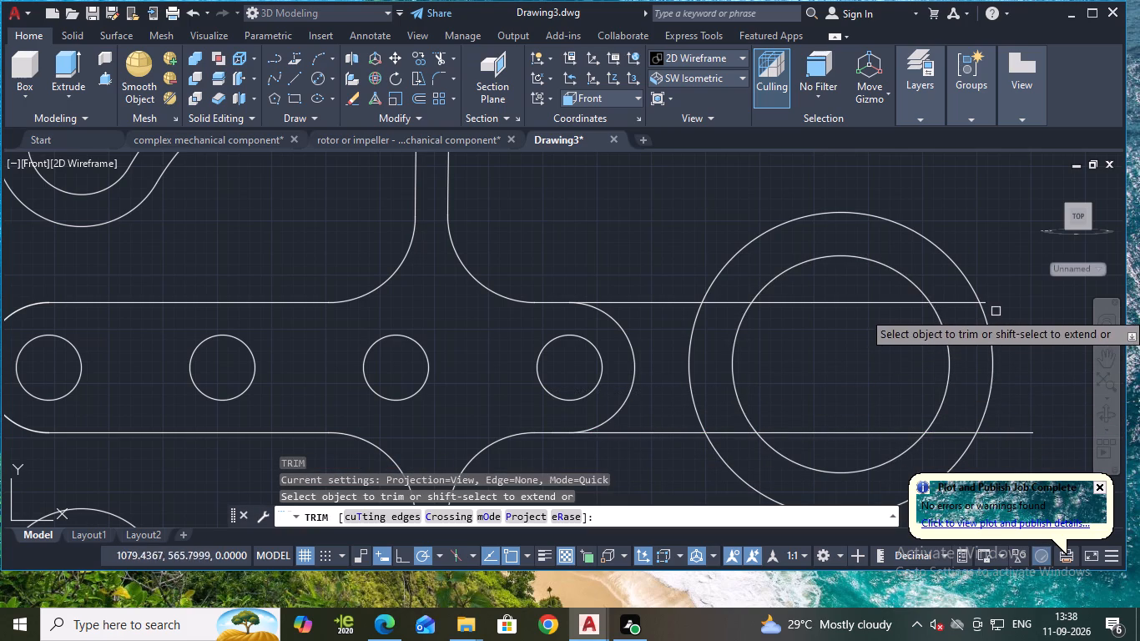
left_click(1004, 434)
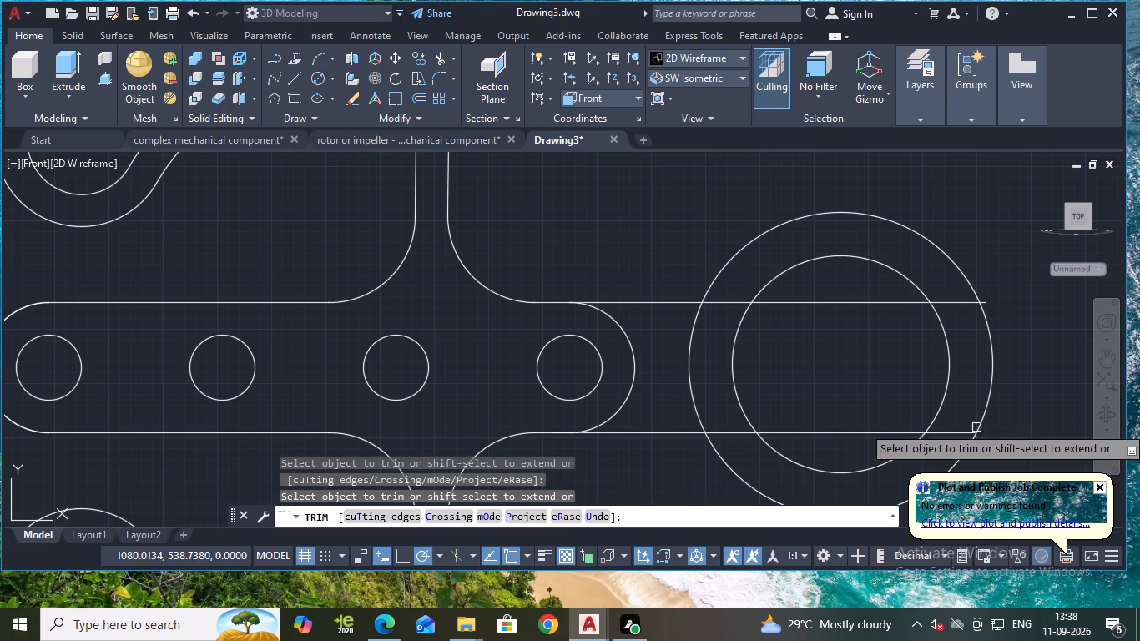
left_click(958, 306)
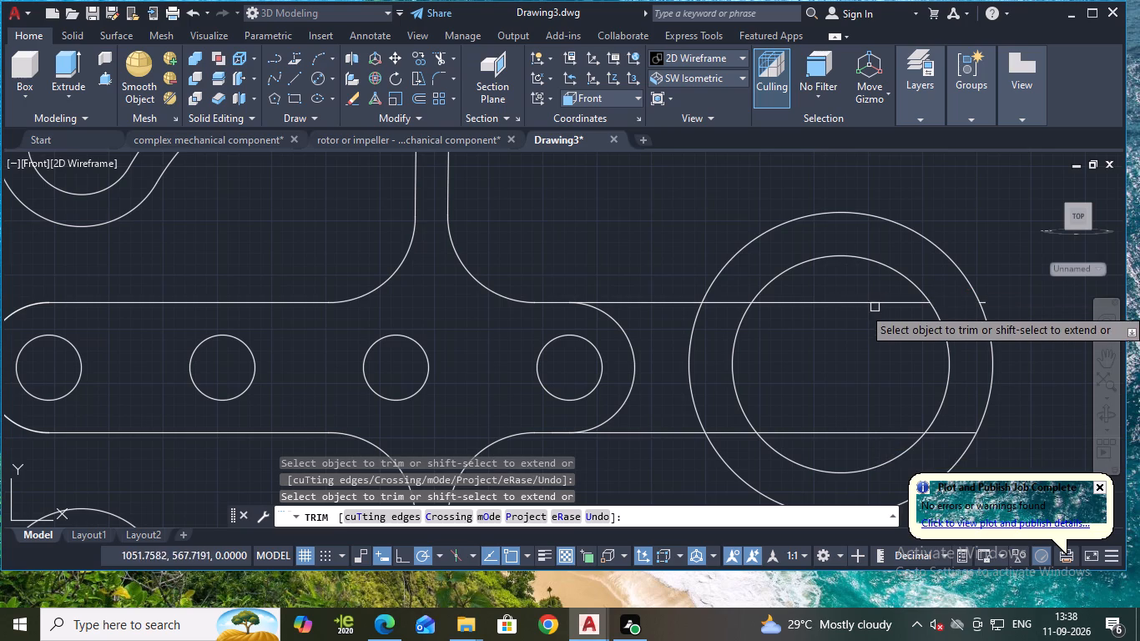
left_click(869, 306)
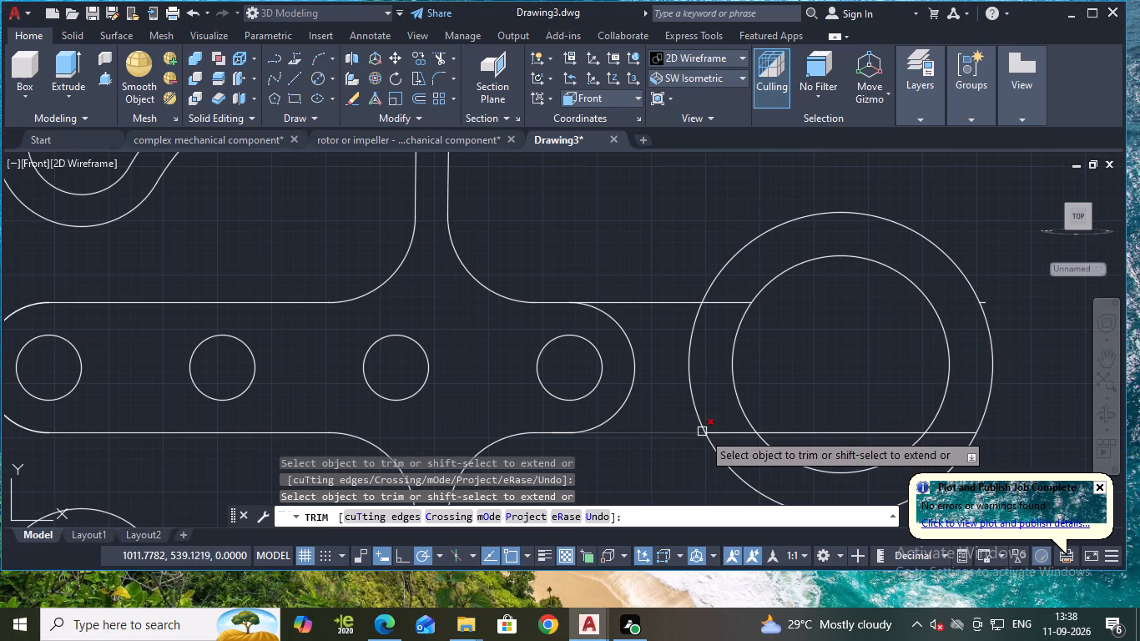
left_click(714, 433)
left_click(724, 303)
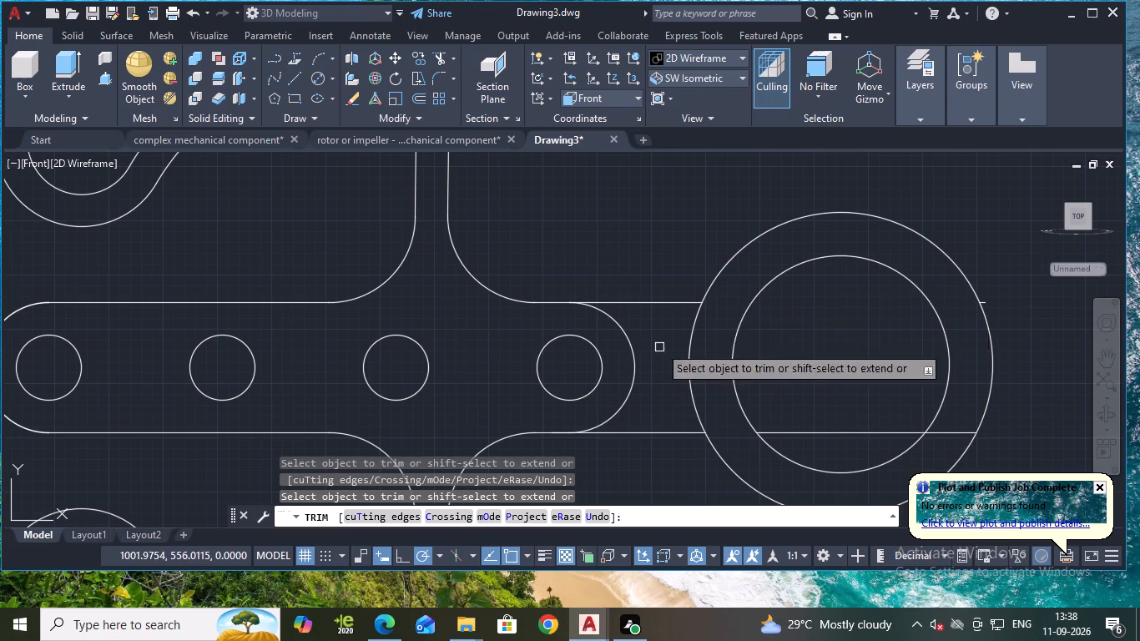
left_click(619, 321)
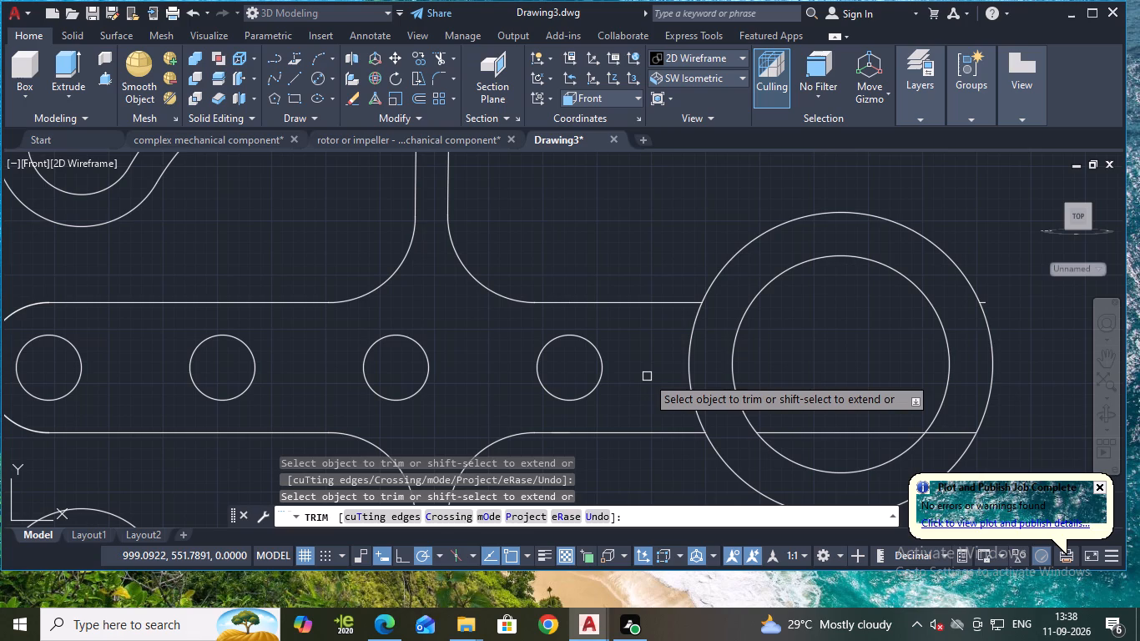
key("Escape")
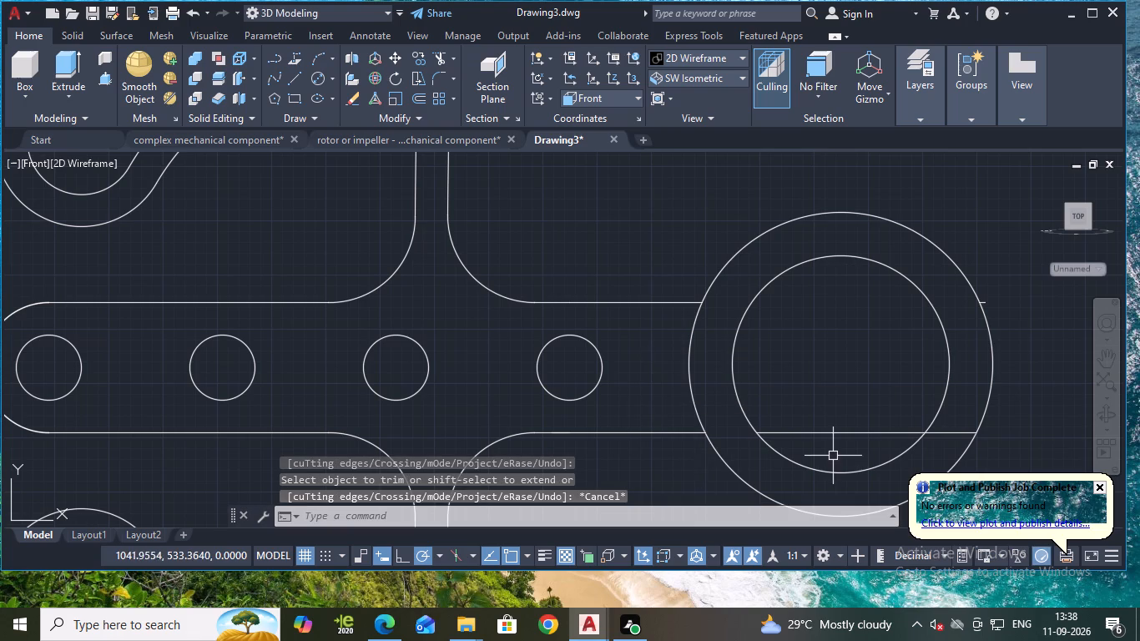
Erase the leftover lower line piece crossing the ring and the short upper stub at the outer circle's far side.
left_click(816, 438)
left_click(808, 434)
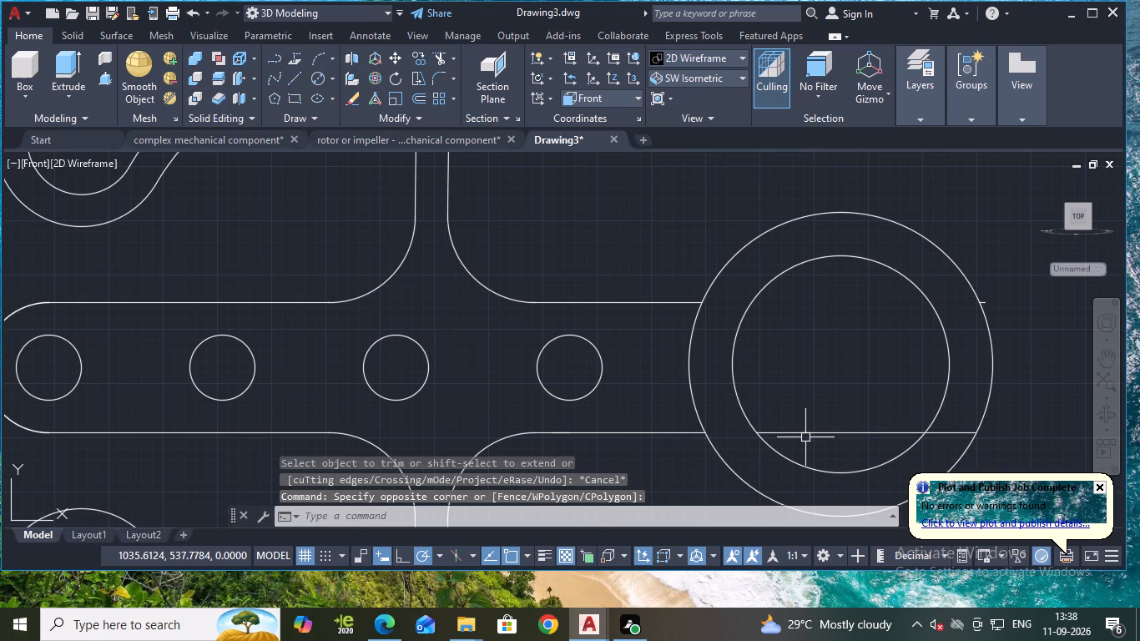
left_click(805, 437)
key("e")
key("Return")
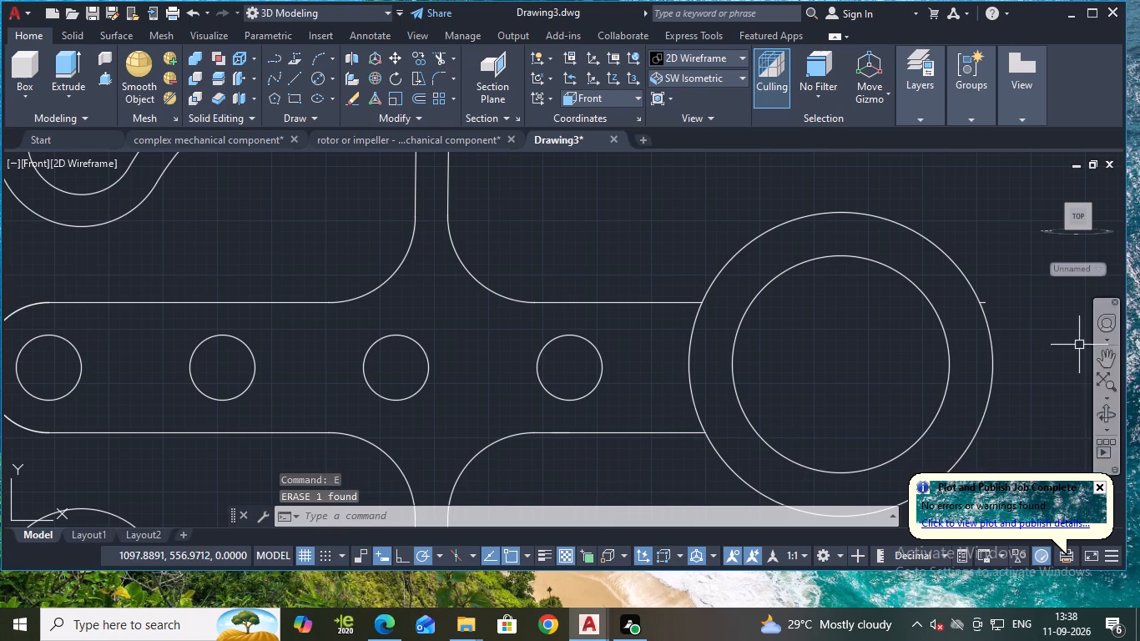
scroll(993, 287, "up", 2)
left_click(964, 326)
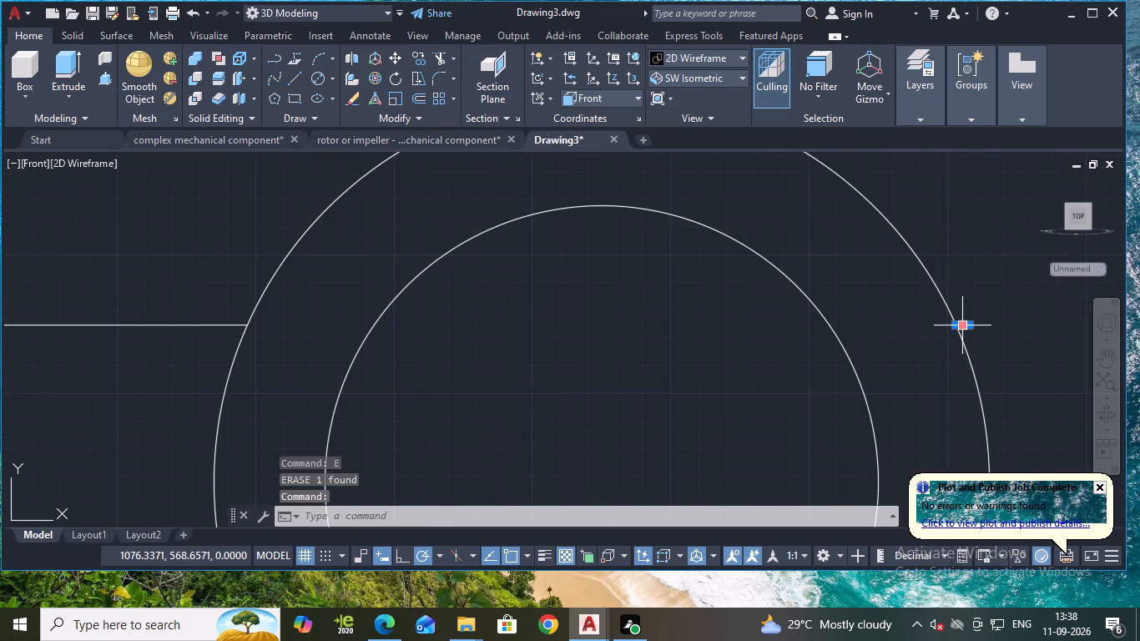
key("e")
key("Return")
scroll(964, 326, "down", 2)
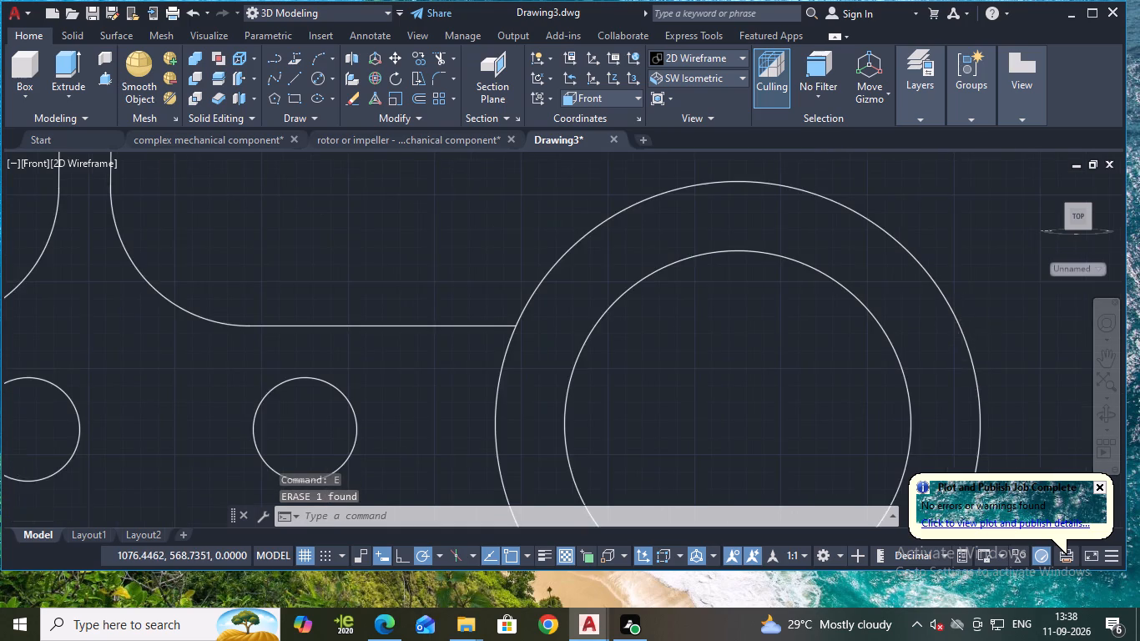
scroll(964, 326, "down", 1)
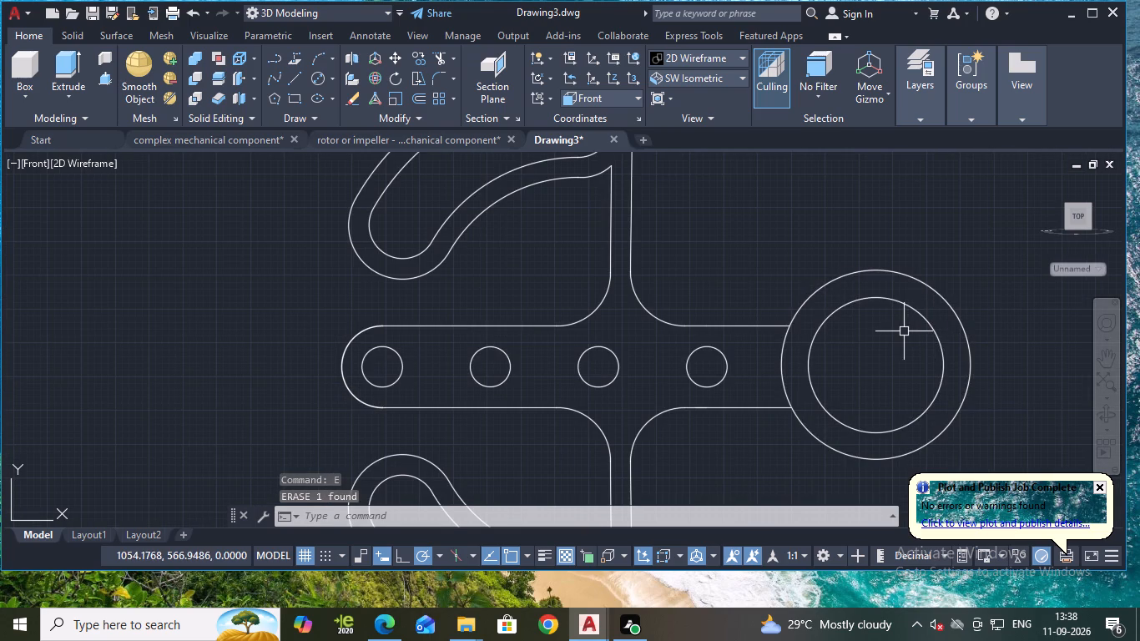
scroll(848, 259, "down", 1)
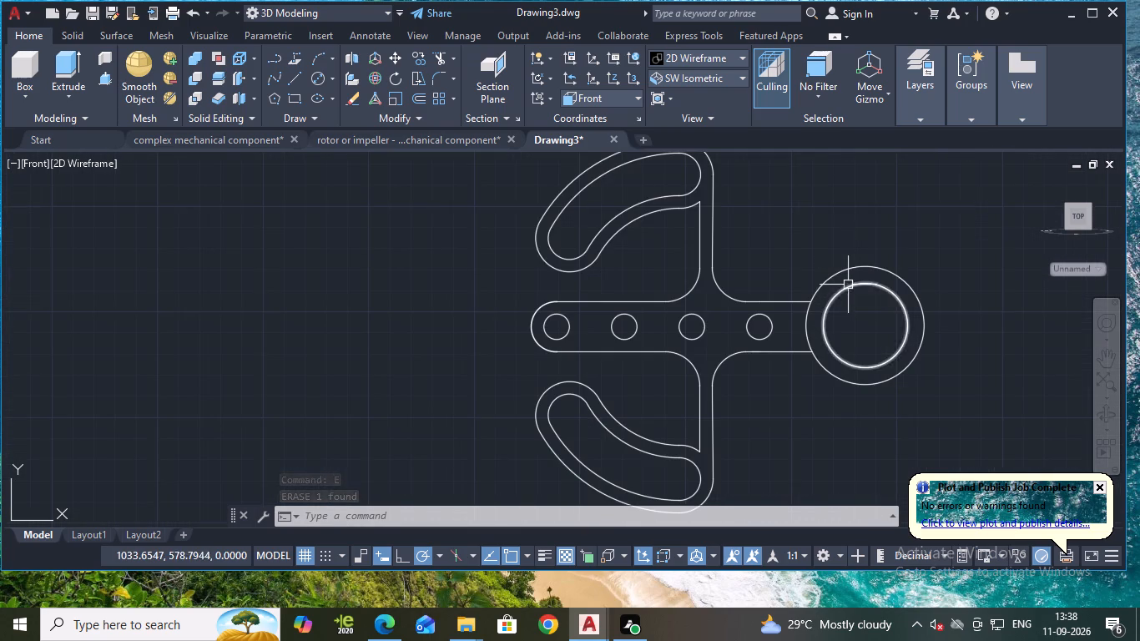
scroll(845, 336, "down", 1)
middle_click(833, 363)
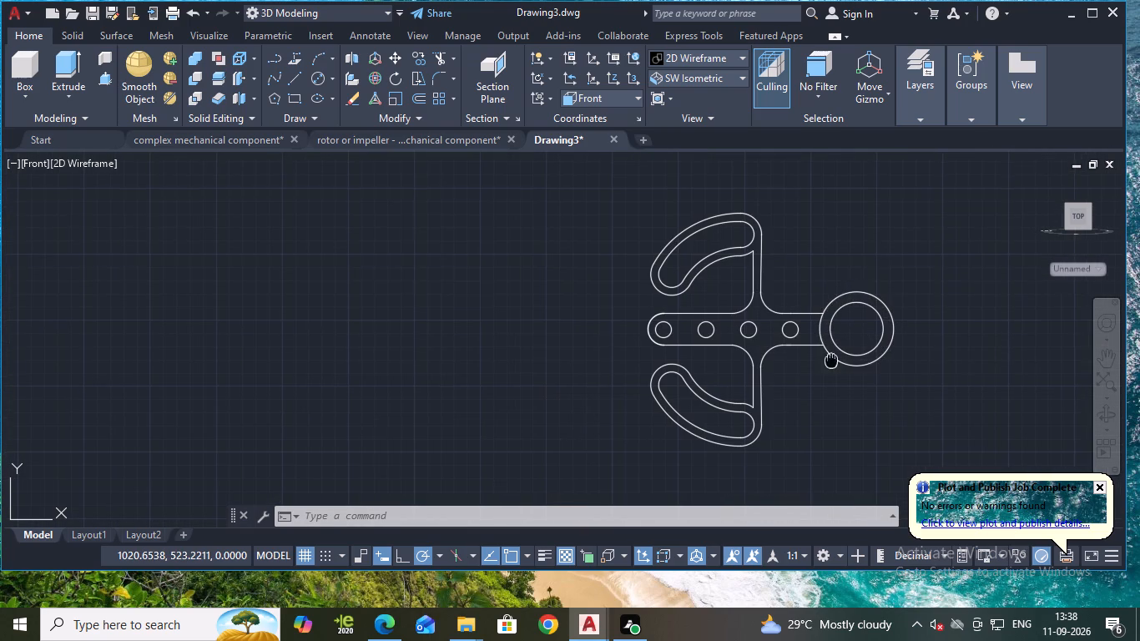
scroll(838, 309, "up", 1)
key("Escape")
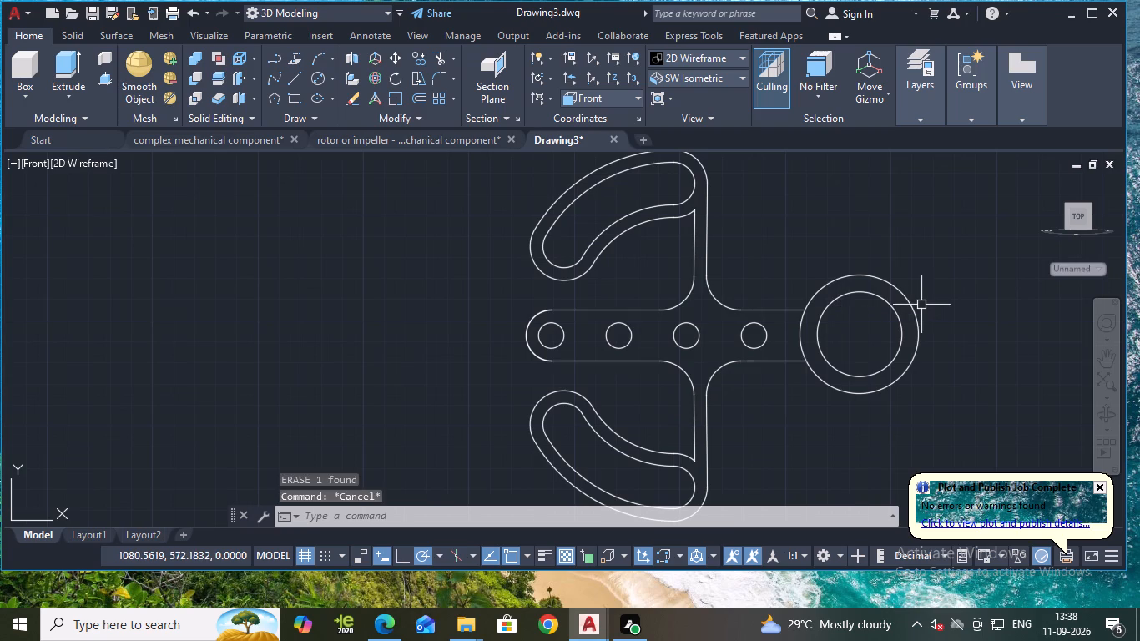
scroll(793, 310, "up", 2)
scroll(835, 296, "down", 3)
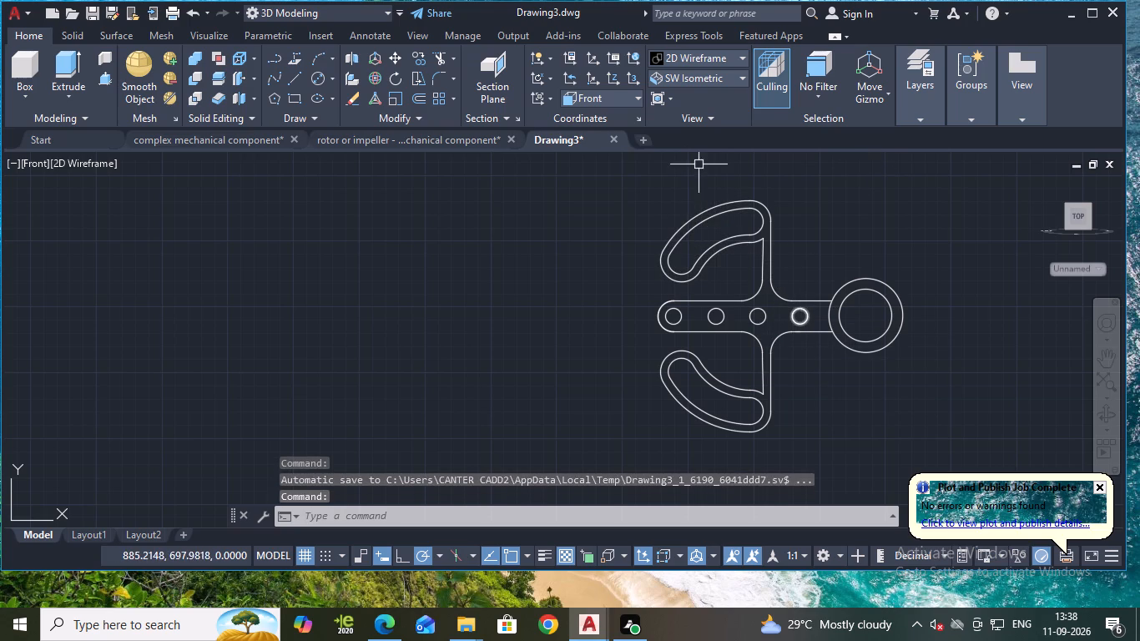
Start saving the drawing and browse to the 11-9-2026 folder inside the VAMSI folder on the Desktop.
key("ctrl+s")
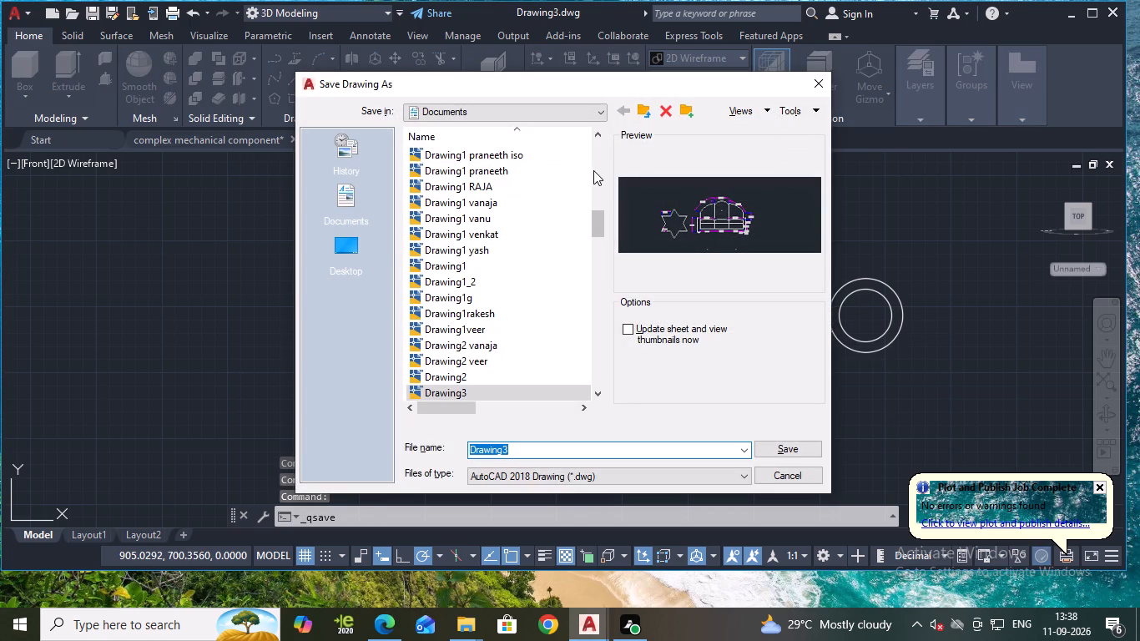
double_click(345, 253)
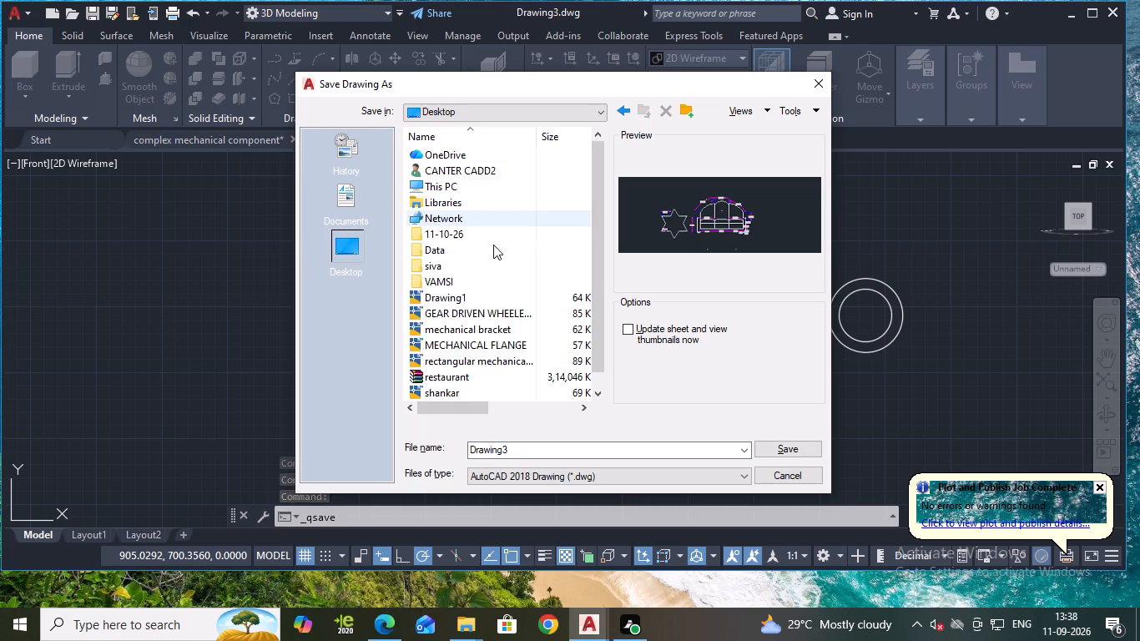
double_click(446, 277)
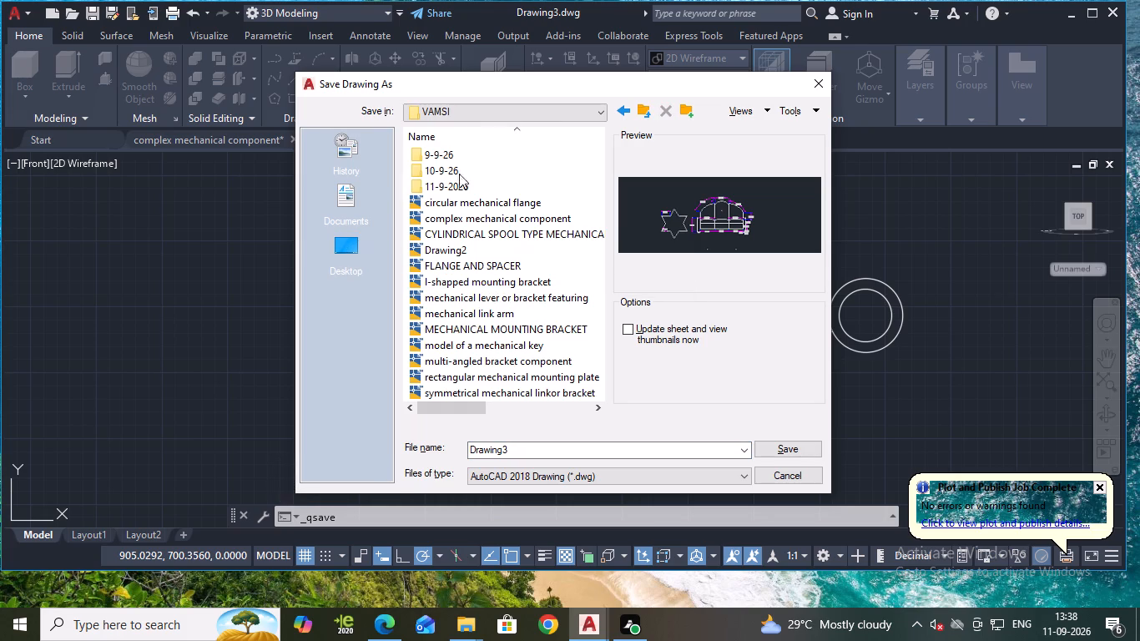
double_click(452, 182)
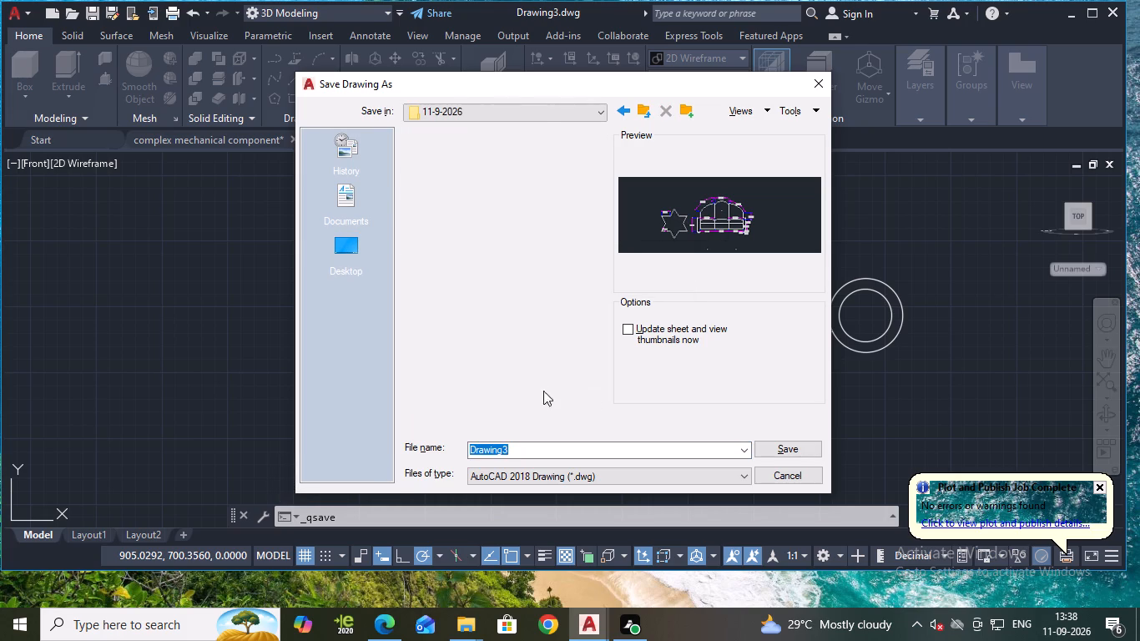
Name the file "three-dimentional mechanical component" and save it as an AutoCAD 2018 drawing.
left_click(566, 448)
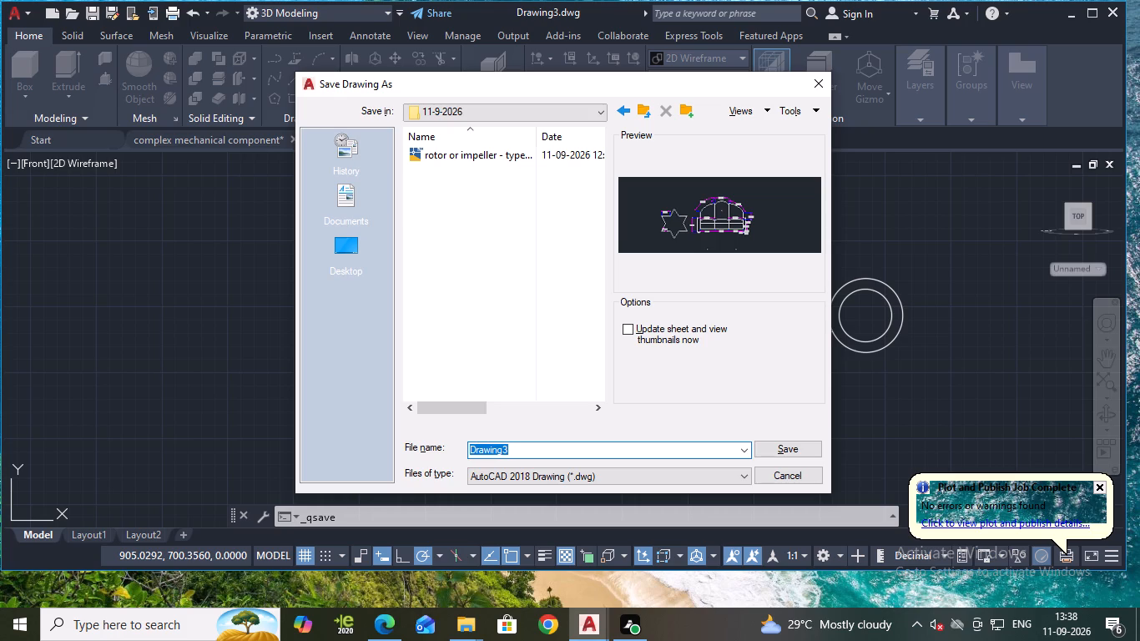
type("three")
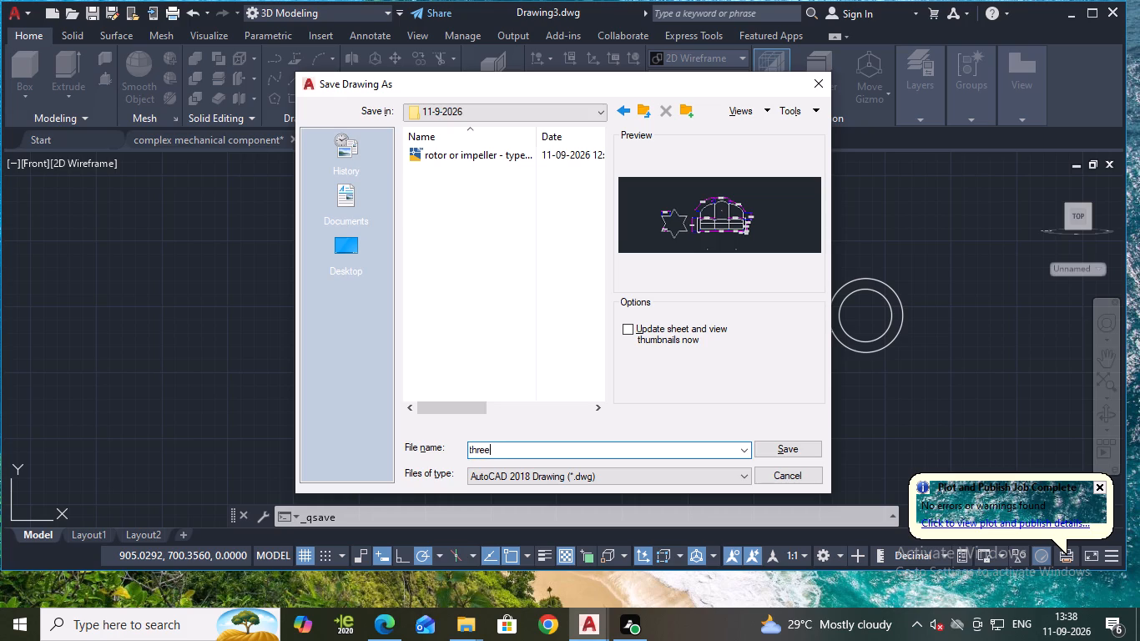
key("space")
type("daim")
type("enti")
type("on")
type("al")
key("space")
key("Left")
key("Left")
key("Left")
key("Left")
key("Left")
key("Left")
key("Left")
key("Left")
key("Left")
key("Left")
key("Left")
key("BackSpace")
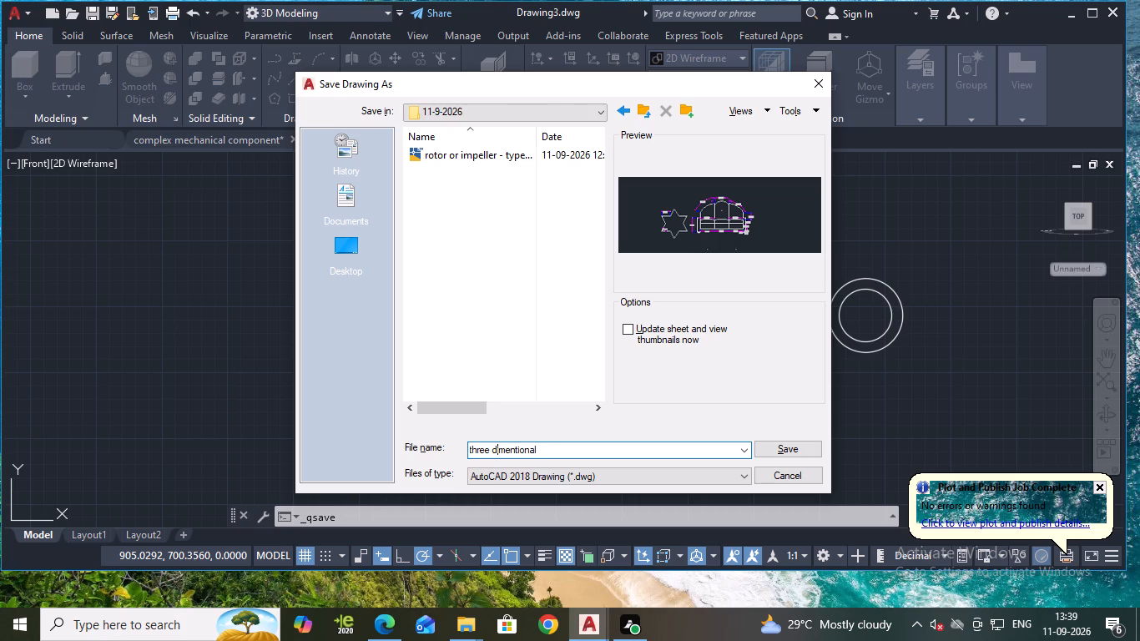
key("Right")
key("Right")
key("Right")
key("Right")
key("Right")
key("Right")
key("Right")
key("Right")
key("Right")
key("Right")
key("Right")
key("Left")
key("space")
type("mechani")
type("cal")
key("space")
type("com")
type("ponent")
left_click(492, 452)
key("BackSpace")
key("minus")
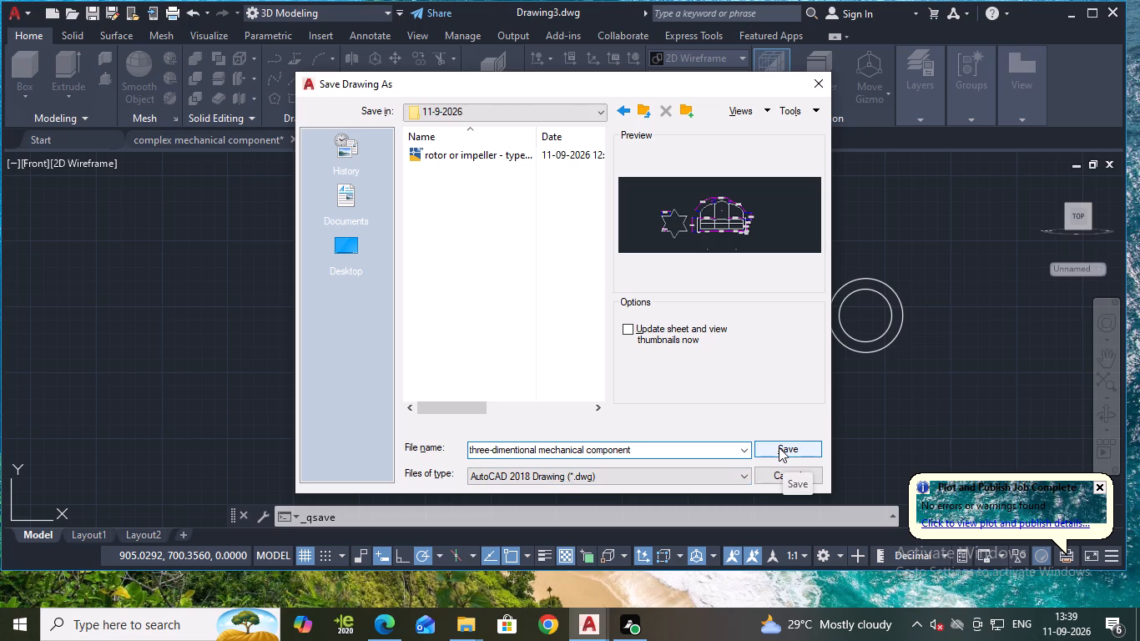
left_click(779, 447)
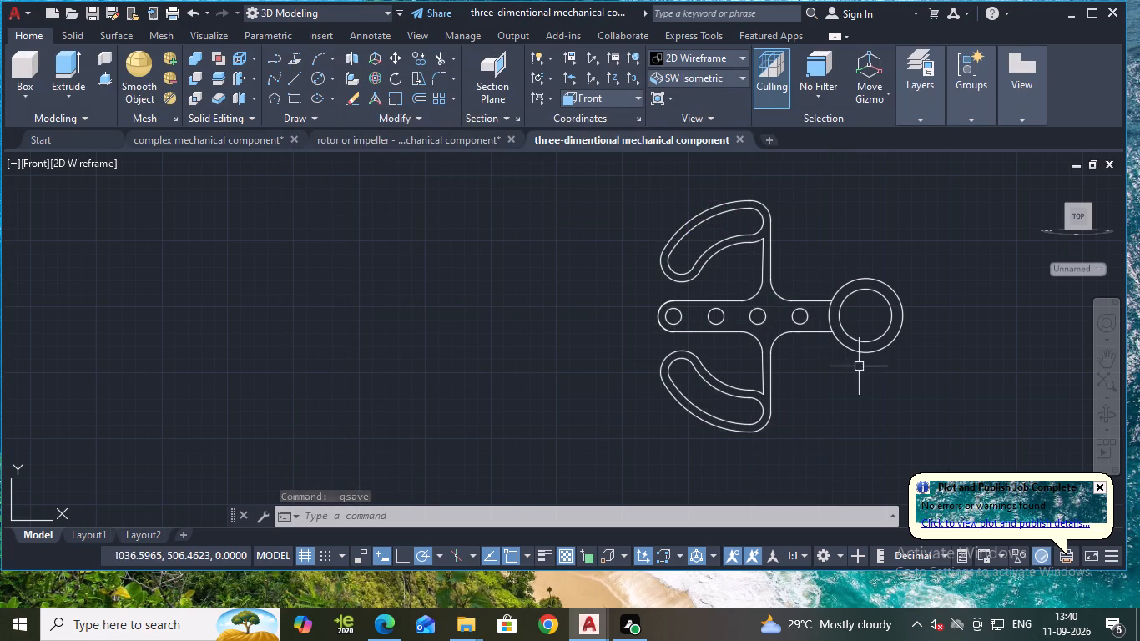
Switch the model to the SW Isometric view with the Shades of Gray visual style.
middle_click_drag(859, 366, 834, 364)
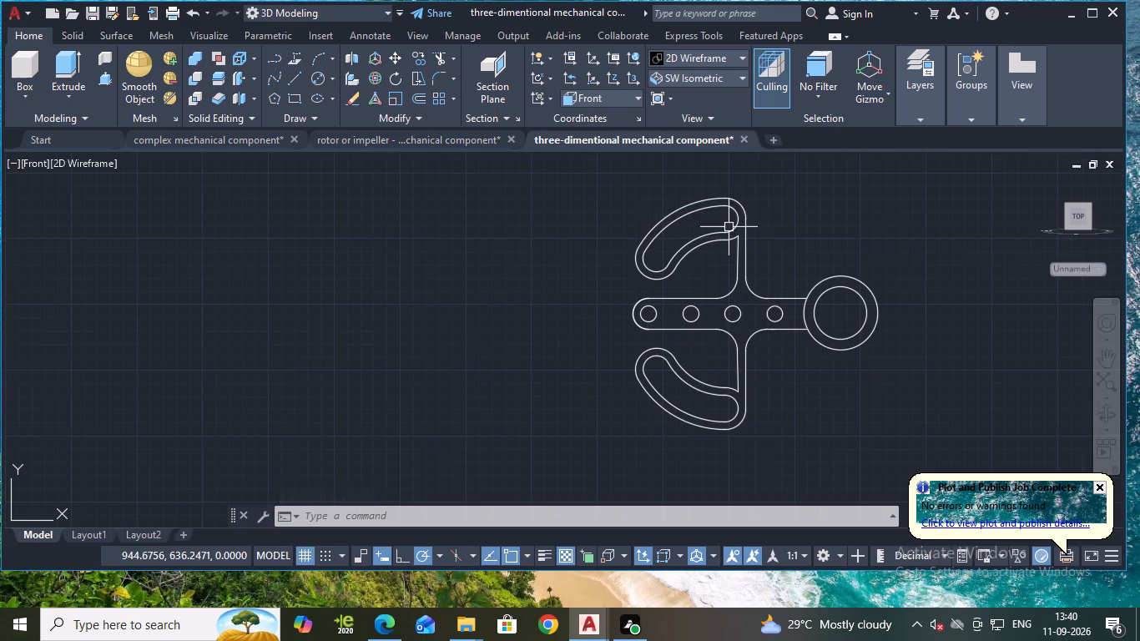
left_click(716, 78)
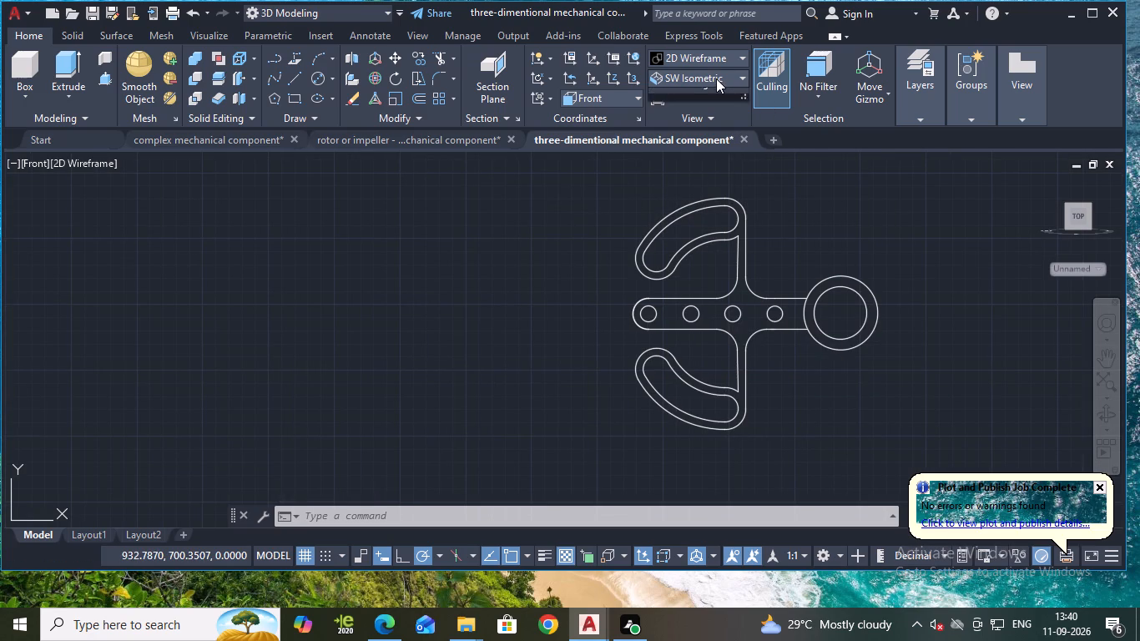
left_click(714, 199)
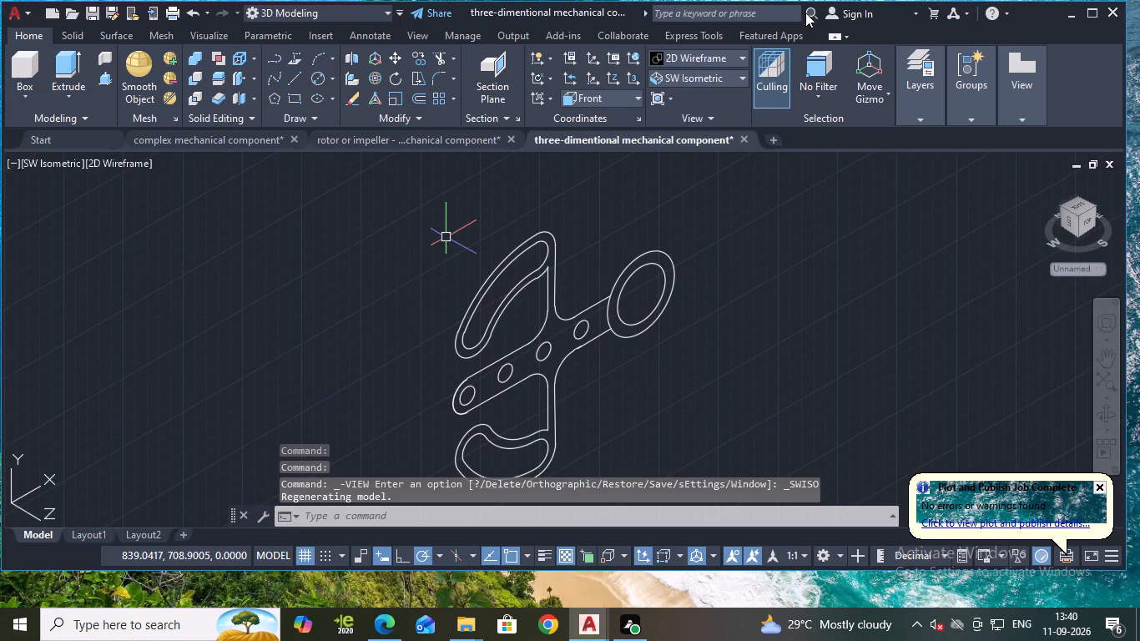
left_click(718, 56)
left_click(809, 137)
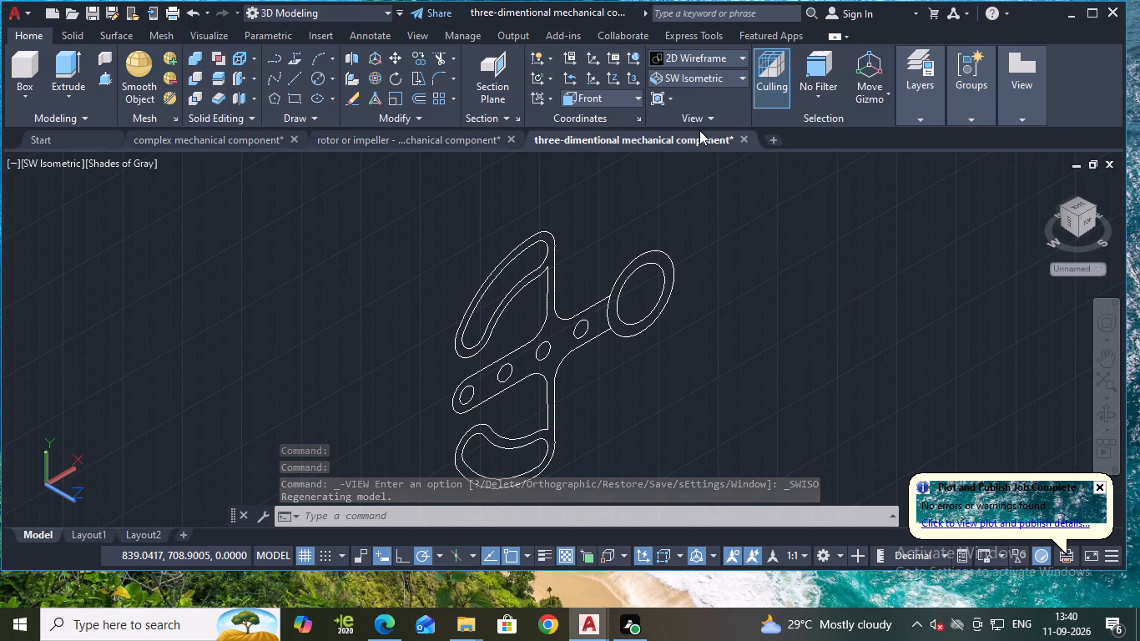
Presspull the ring area between the two concentric circles 30 units backward, in the negative Z direction.
left_click(109, 77)
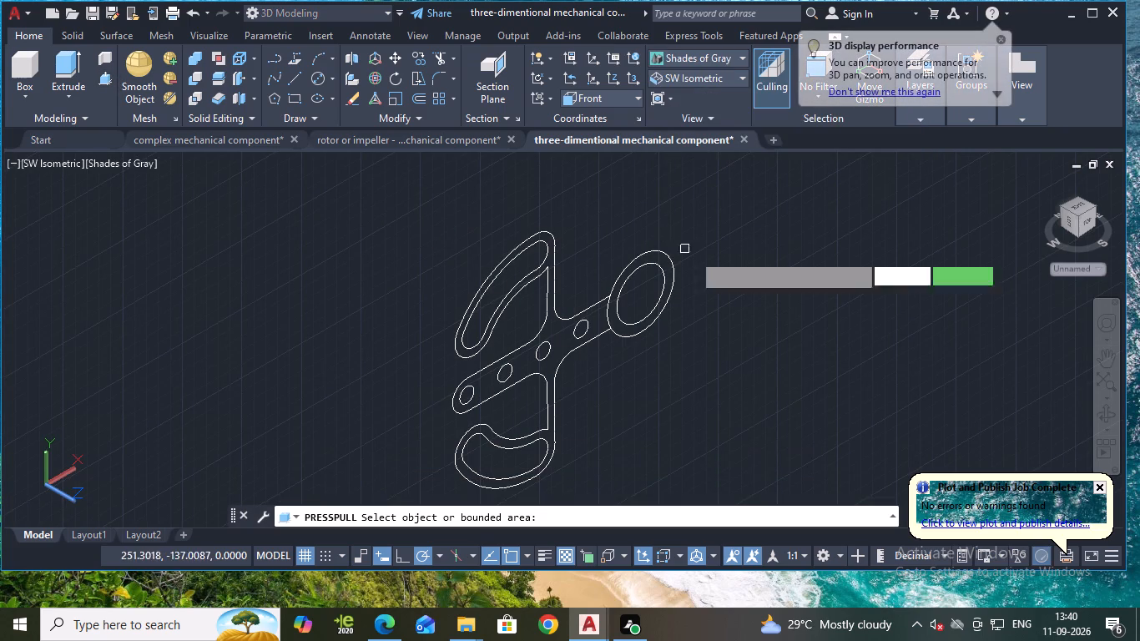
left_click(628, 331)
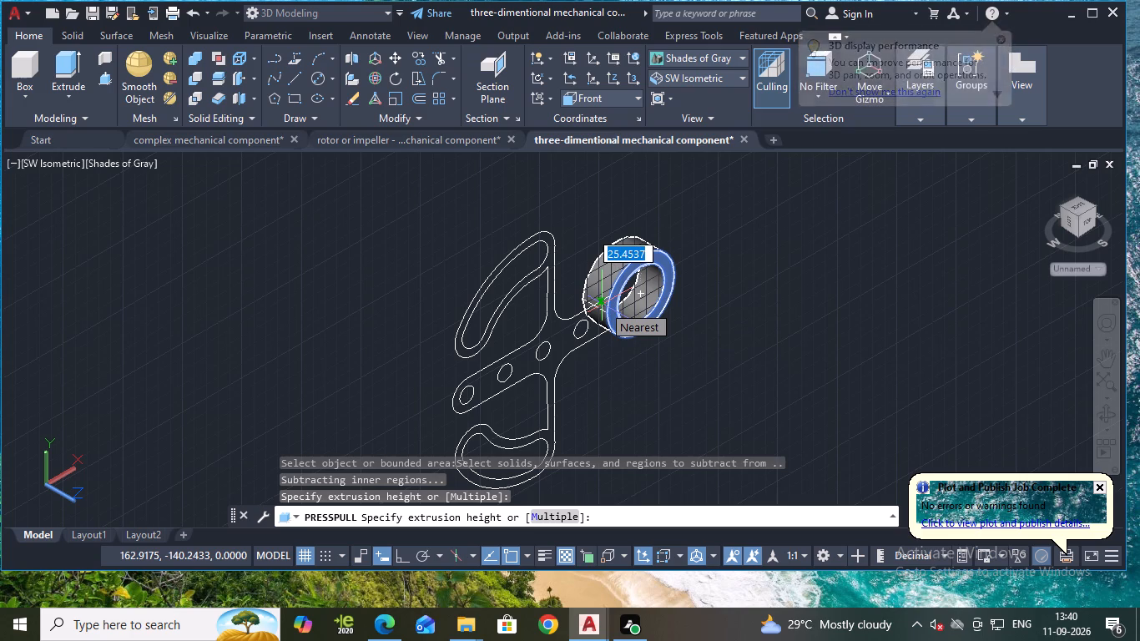
type("30")
key("Return")
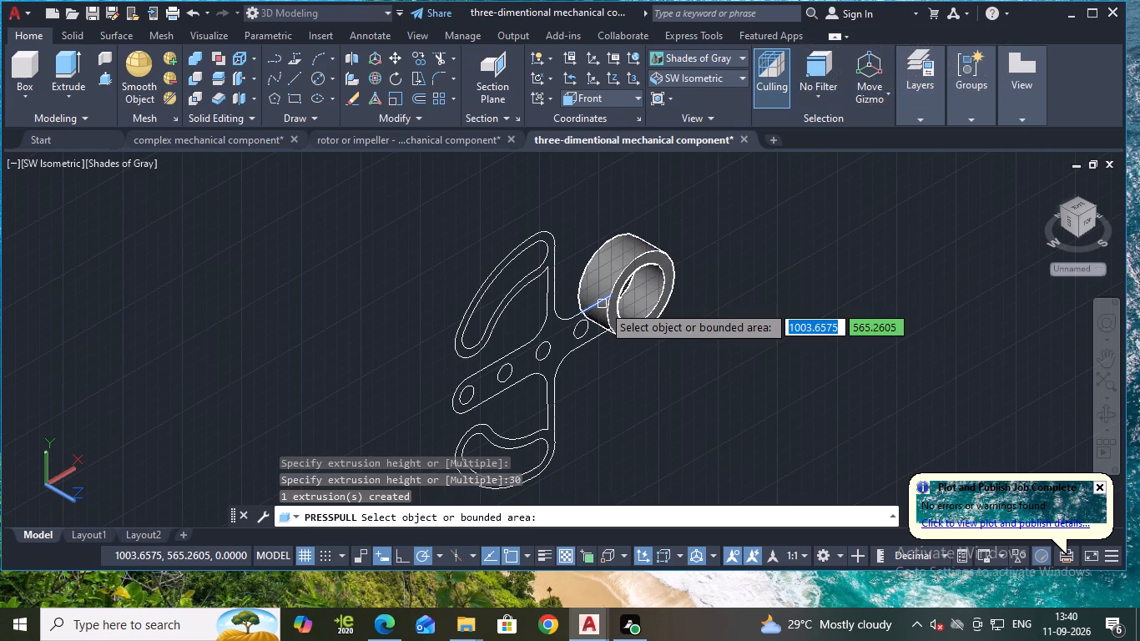
Presspull the ring's front face 30 units forward, in the positive Z direction.
left_click(617, 316)
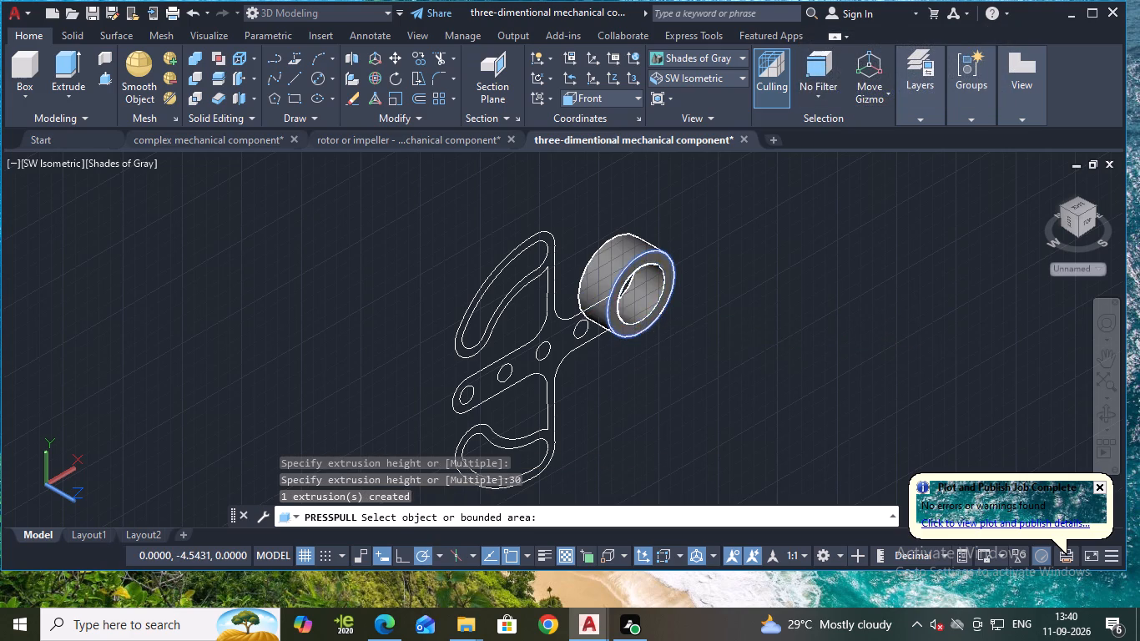
type("30")
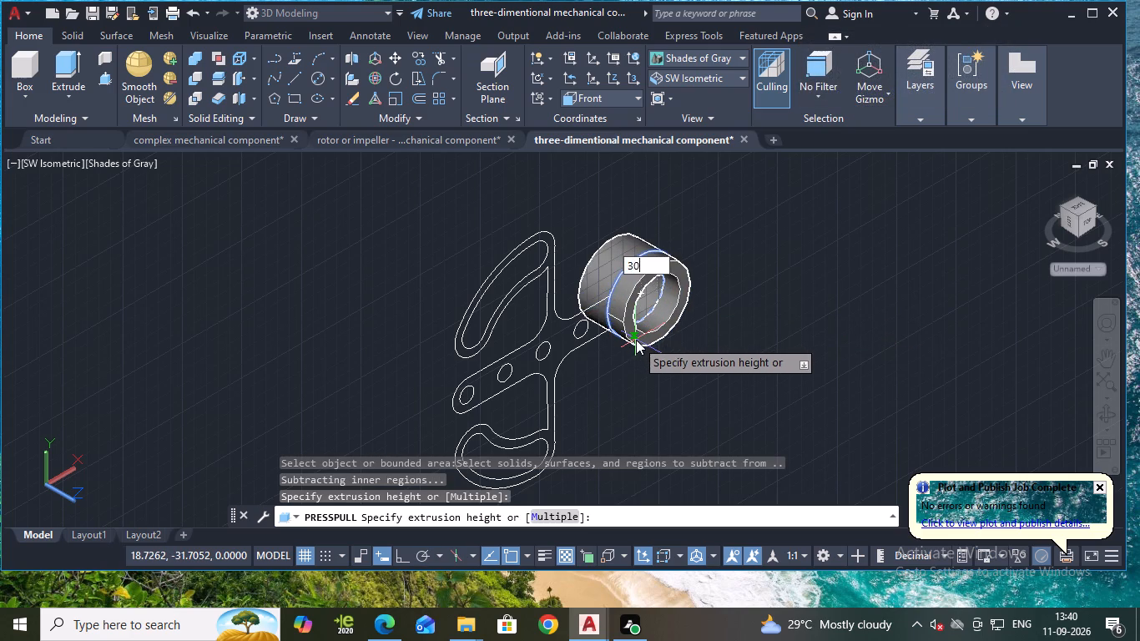
key("Return")
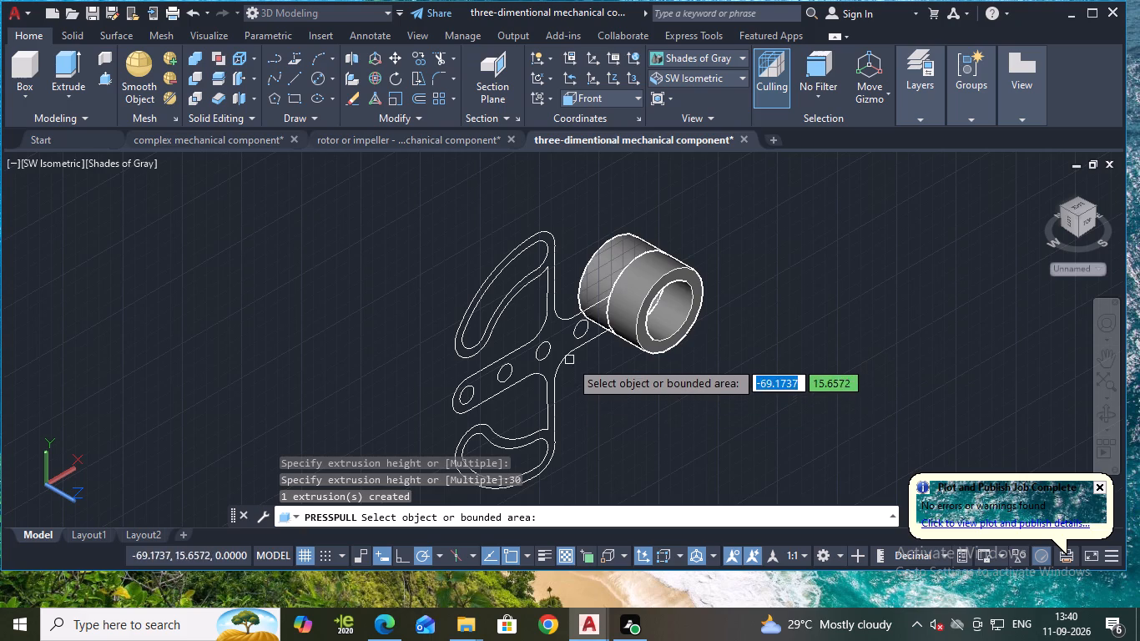
Presspull the four-hole link profile with its slotted arms 15 units backward, in the negative Z direction.
left_click(562, 347)
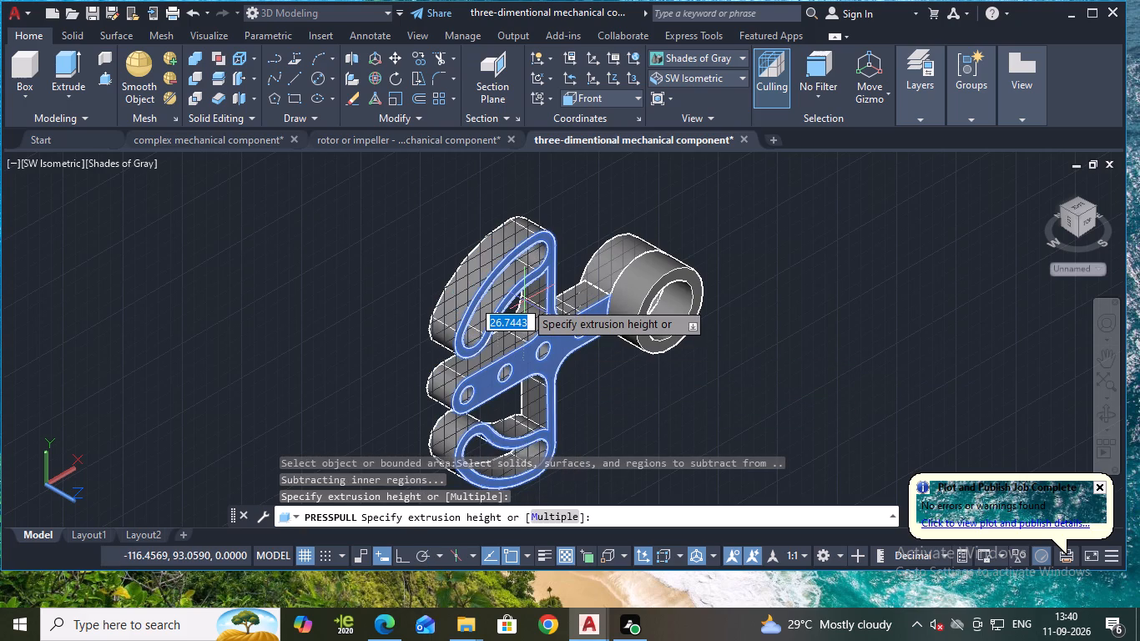
type("15")
key("Return")
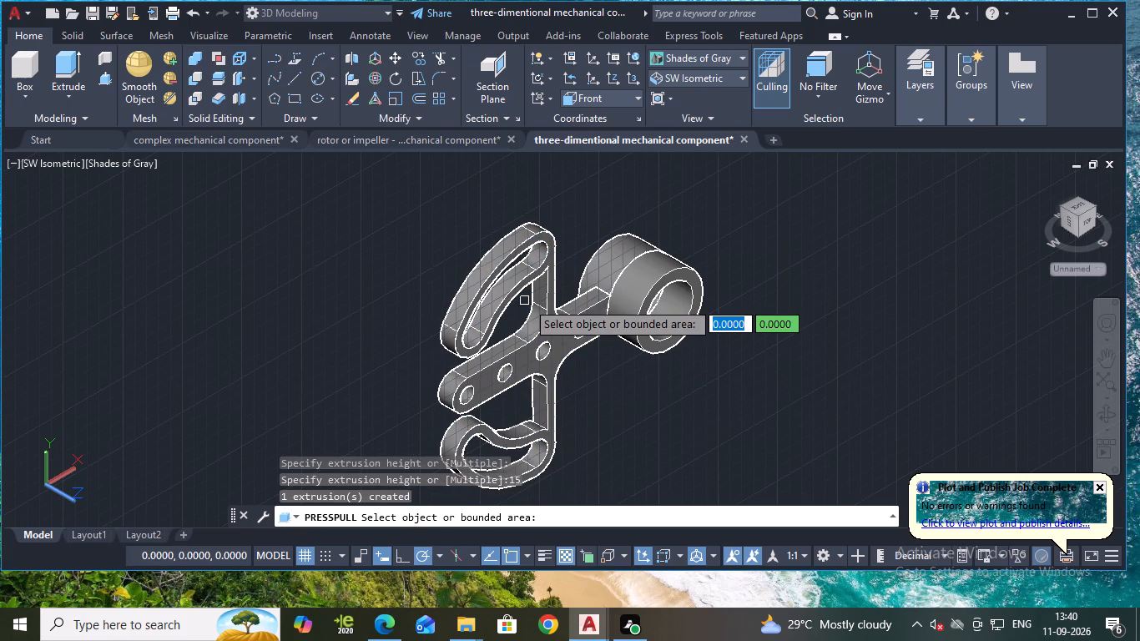
Presspull the front face of the four-hole link with its slotted arms 15 units forward, in the positive Z direction.
left_click(557, 333)
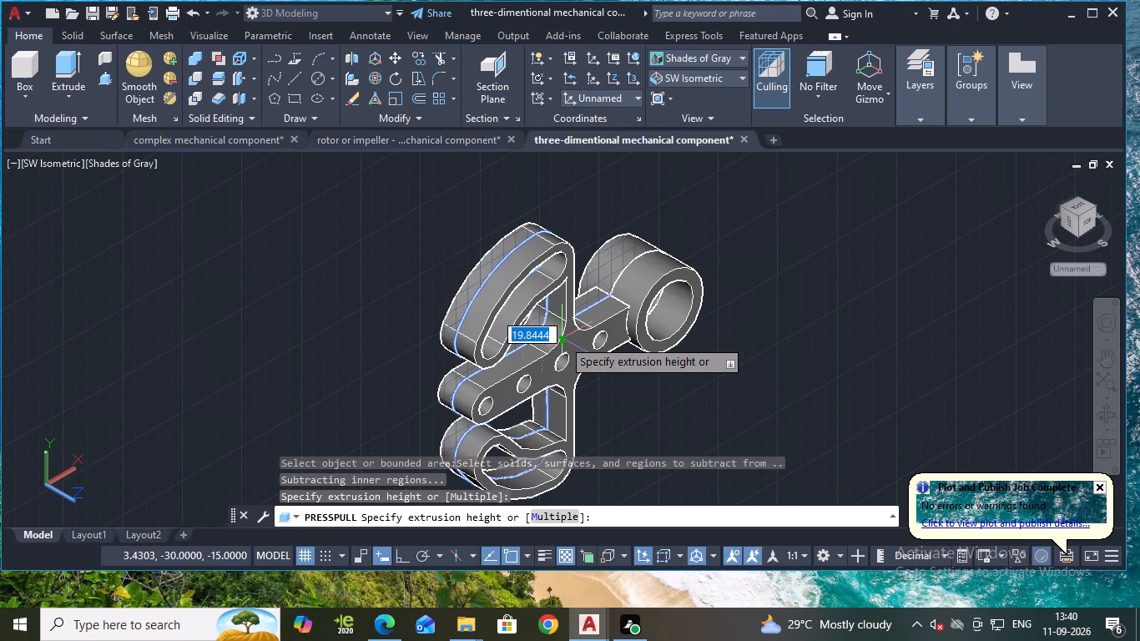
type("15")
key("Return")
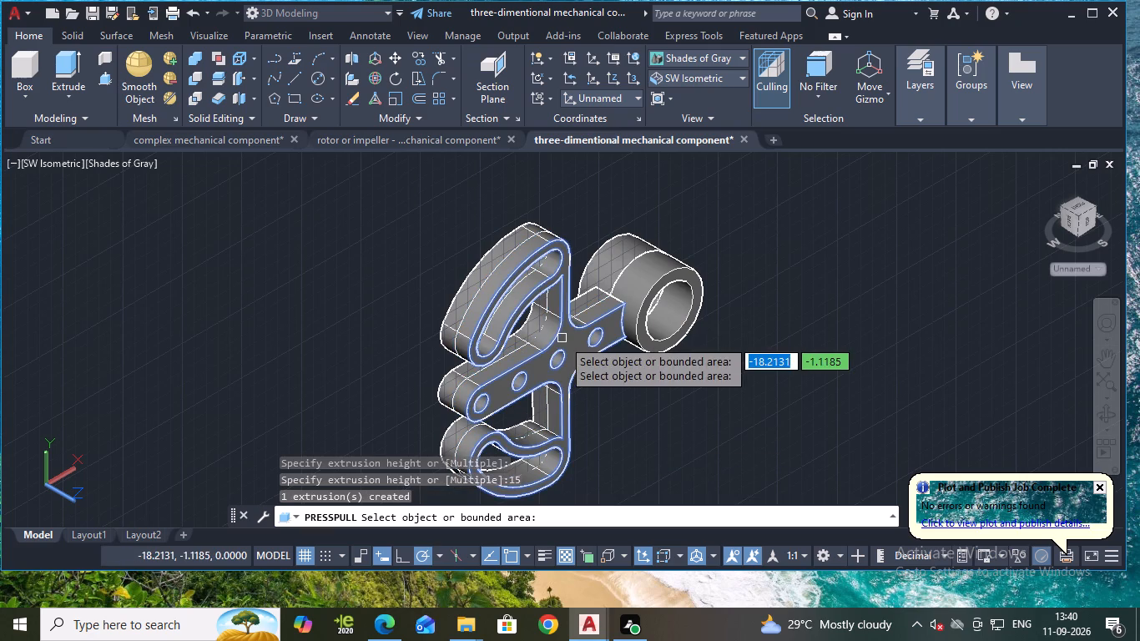
key("Escape")
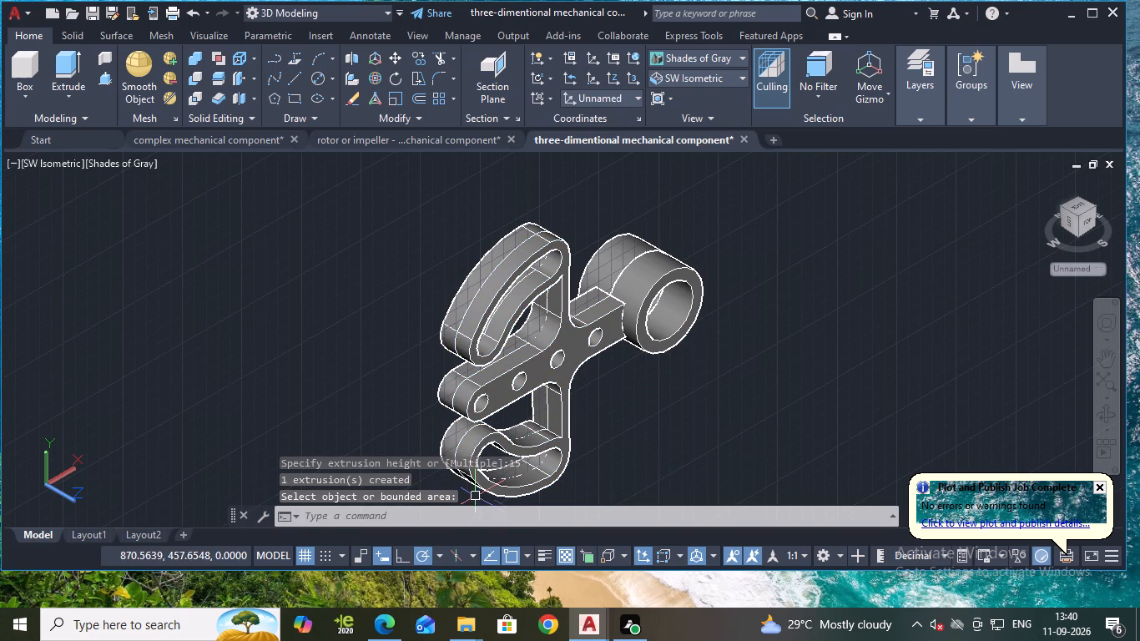
Turn off the drawing grid.
left_click(310, 558)
Inspect the extruded component from several angles and from the Top view, and return it to the Front view.
scroll(461, 291, "down", 1)
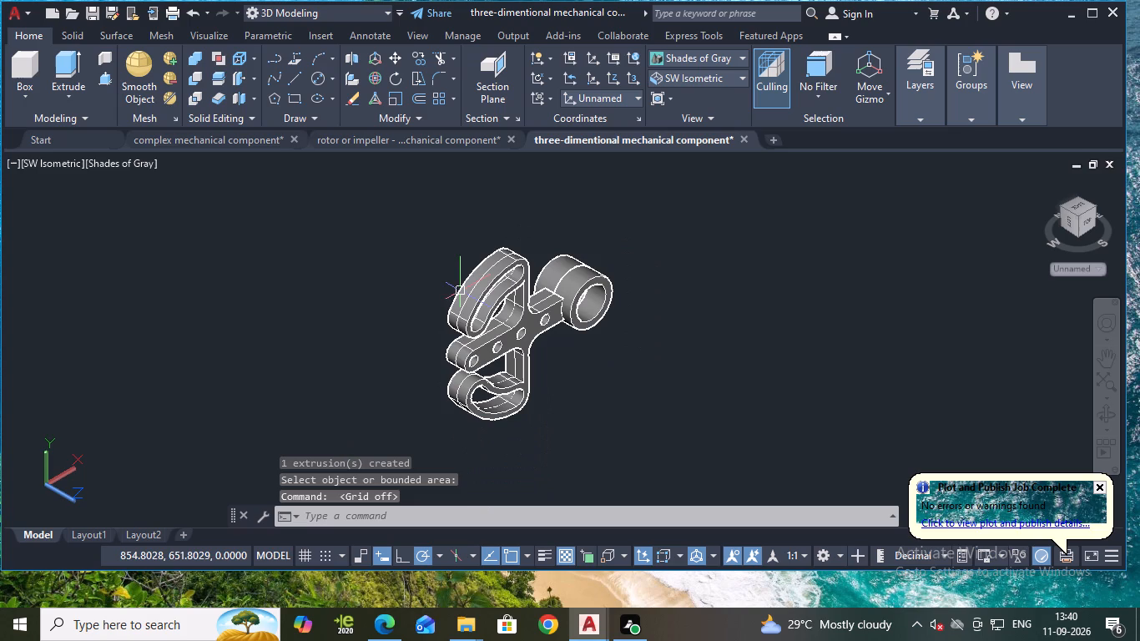
scroll(462, 299, "up", 2)
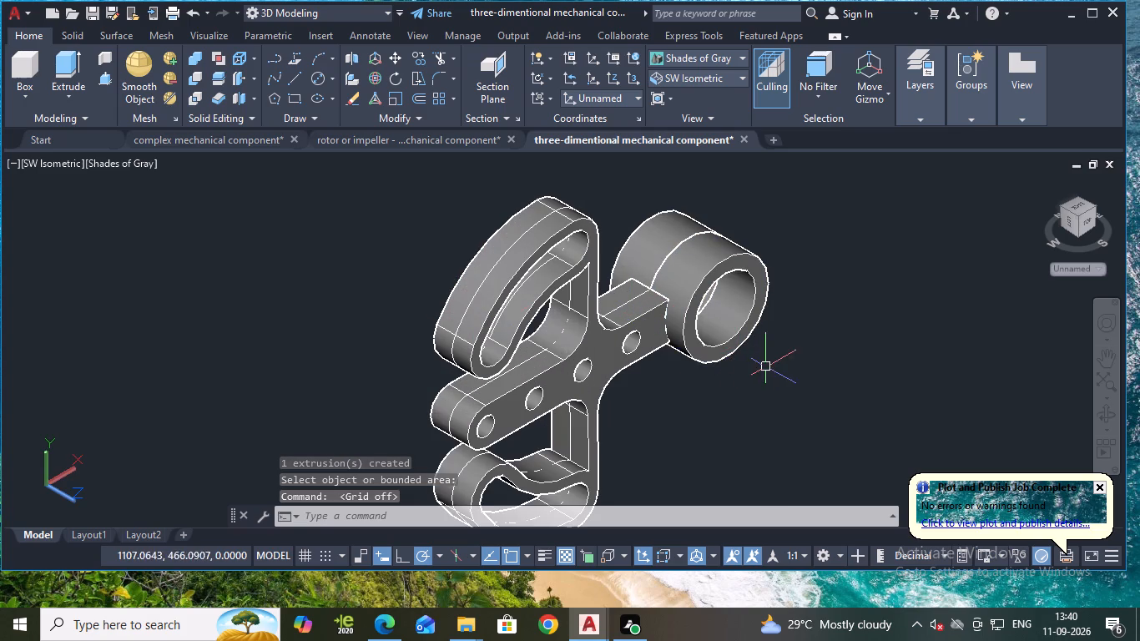
middle_click_drag(766, 368, 695, 336, "shift")
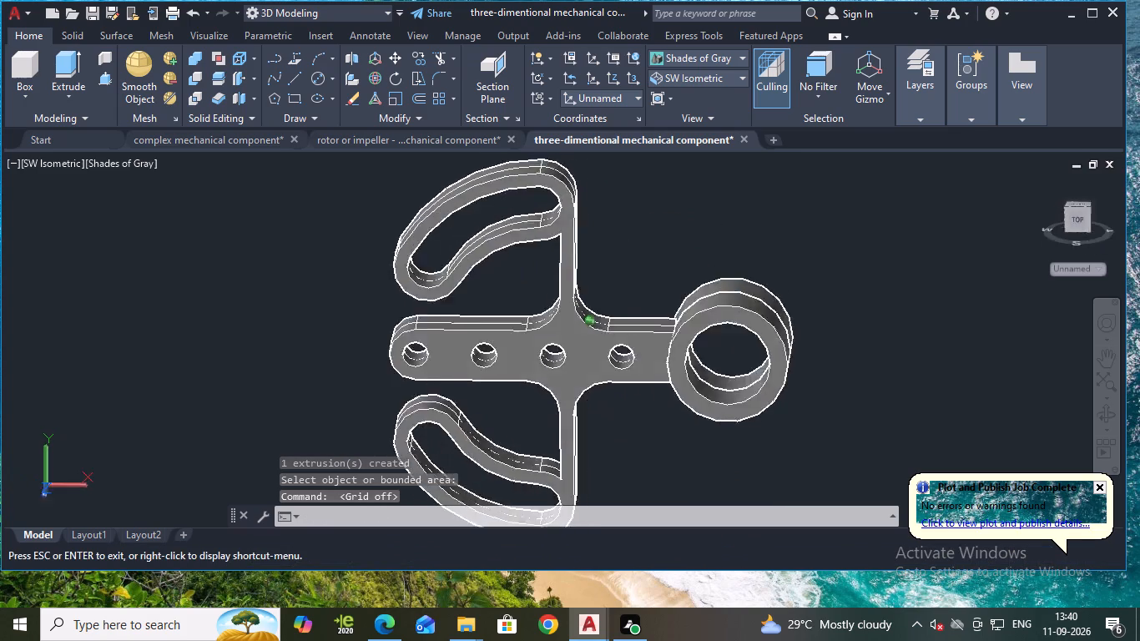
middle_click_drag(695, 336, 671, 336, "shift")
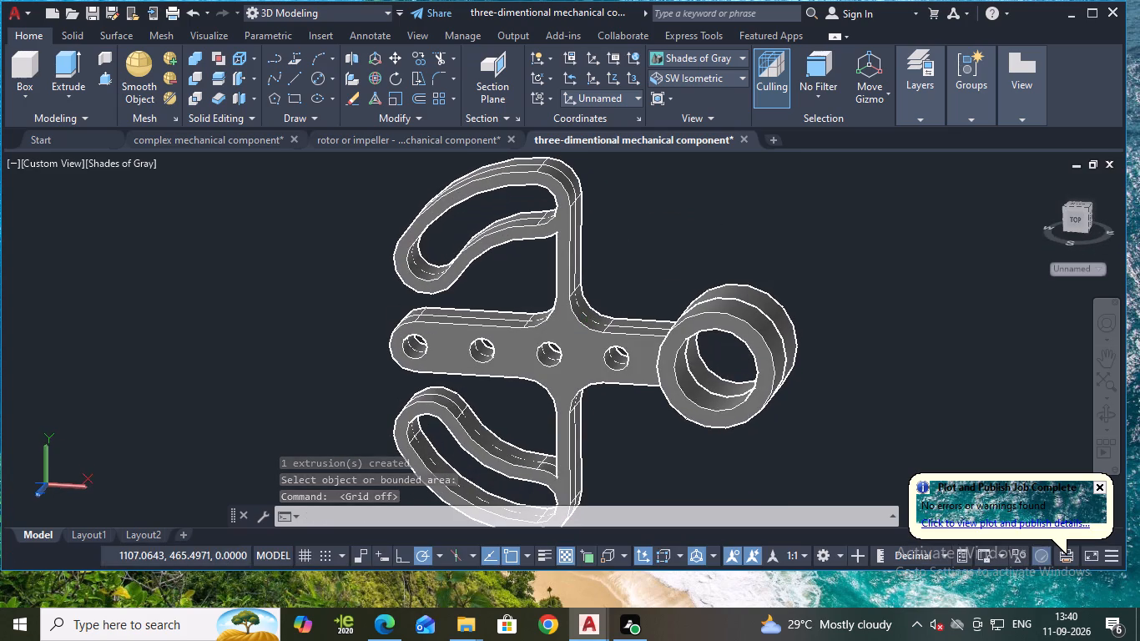
scroll(648, 289, "down", 1)
middle_click_drag(648, 288, 719, 273, "shift")
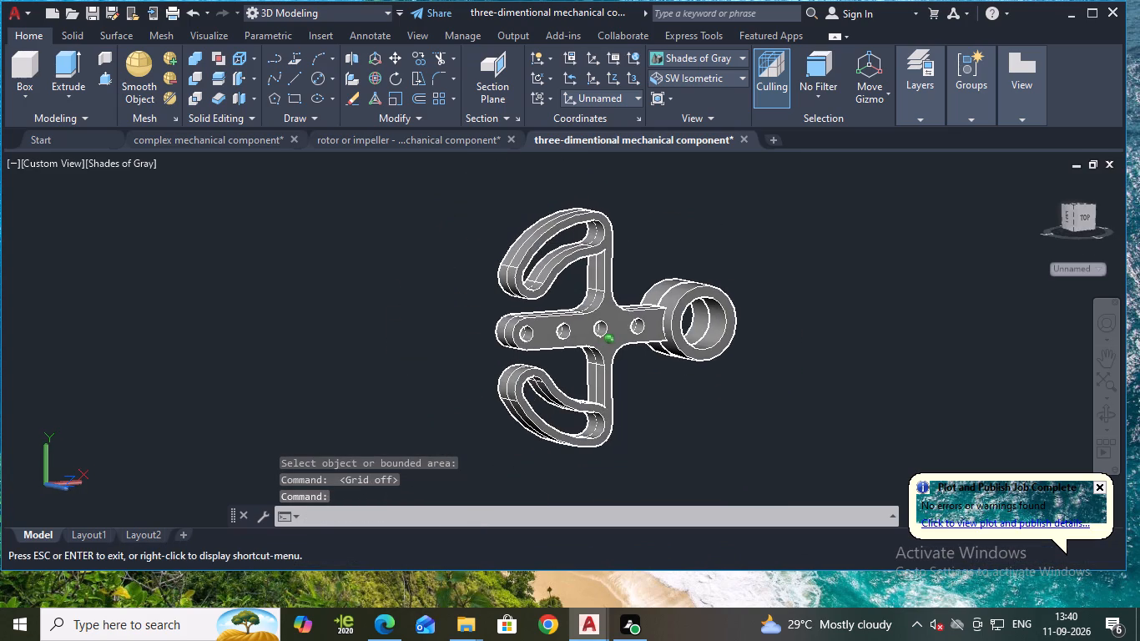
middle_click_drag(719, 273, 678, 275, "shift")
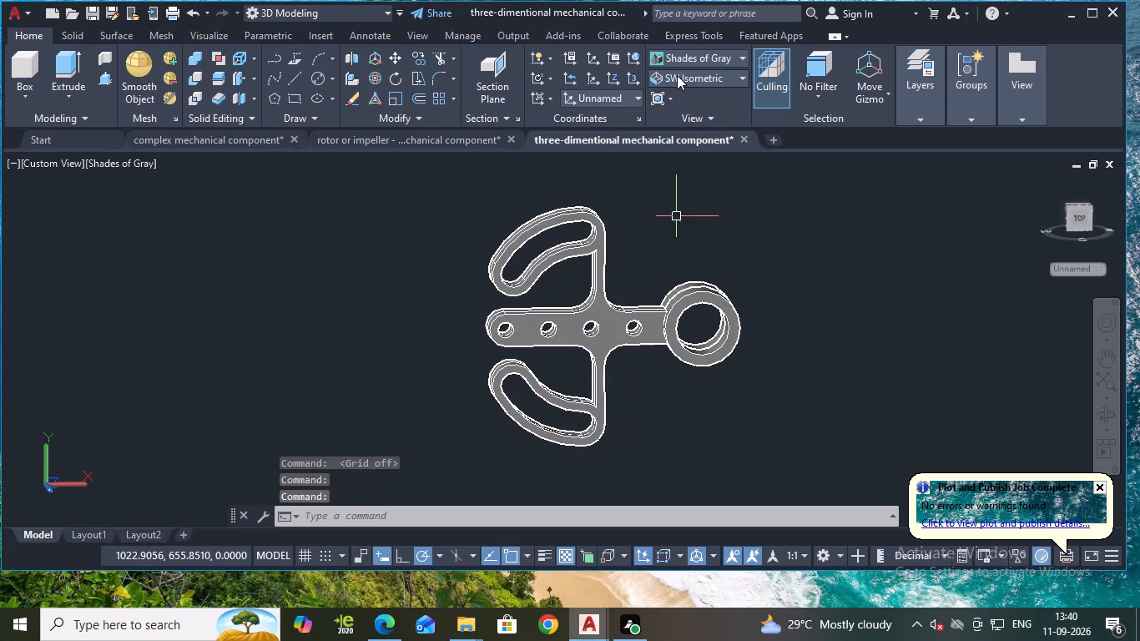
left_click(677, 75)
left_click(701, 100)
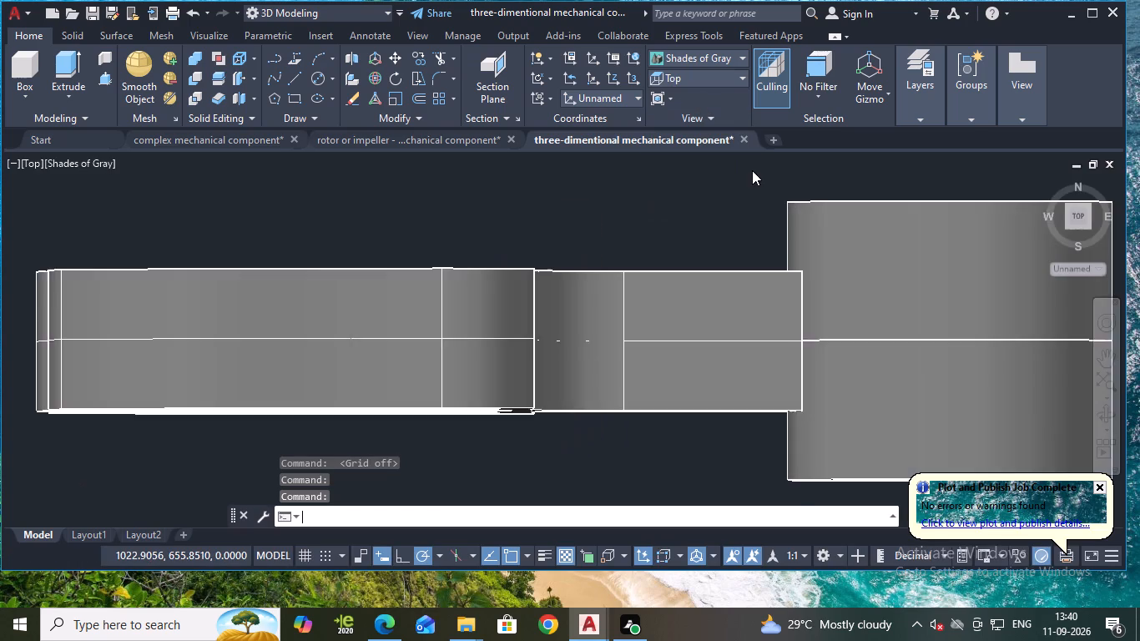
left_click(664, 73)
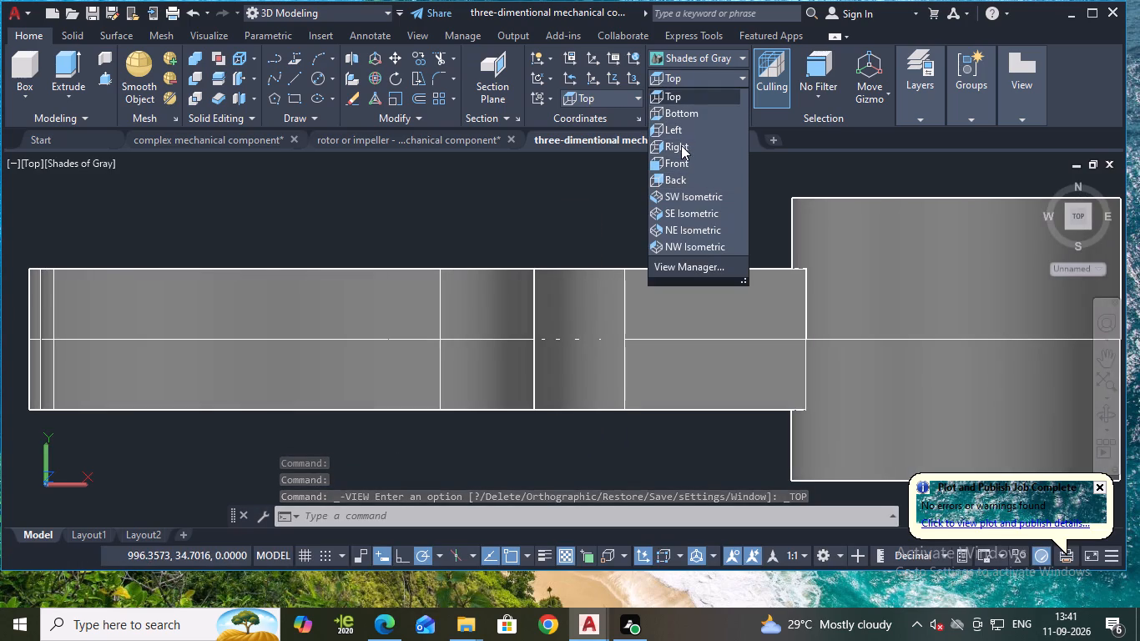
left_click(680, 161)
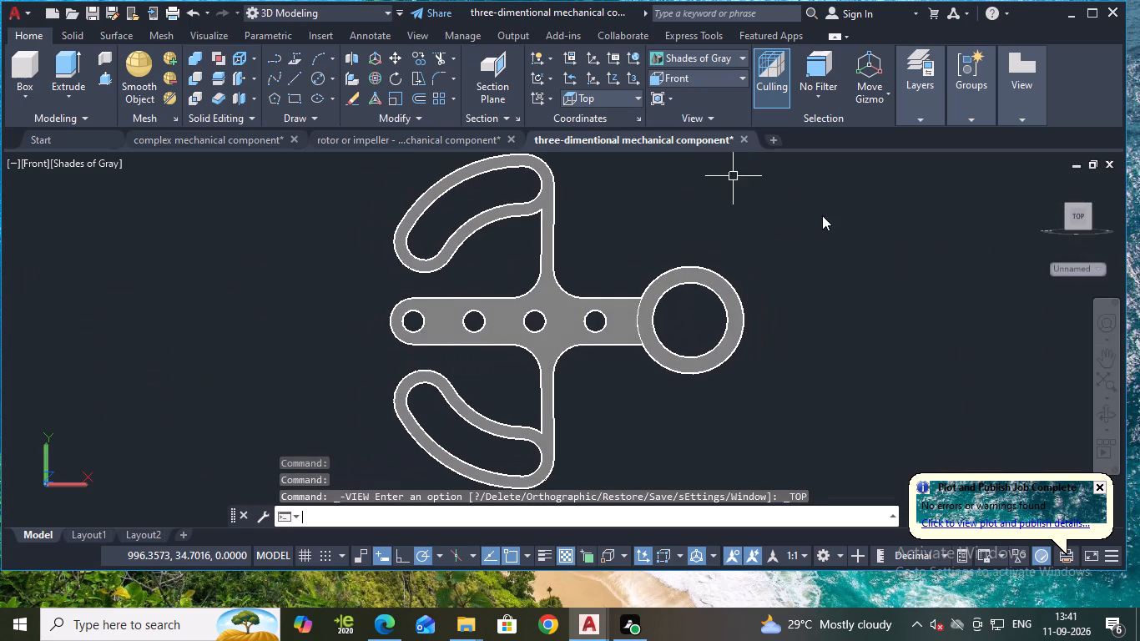
Save the drawing.
key("ctrl+s")
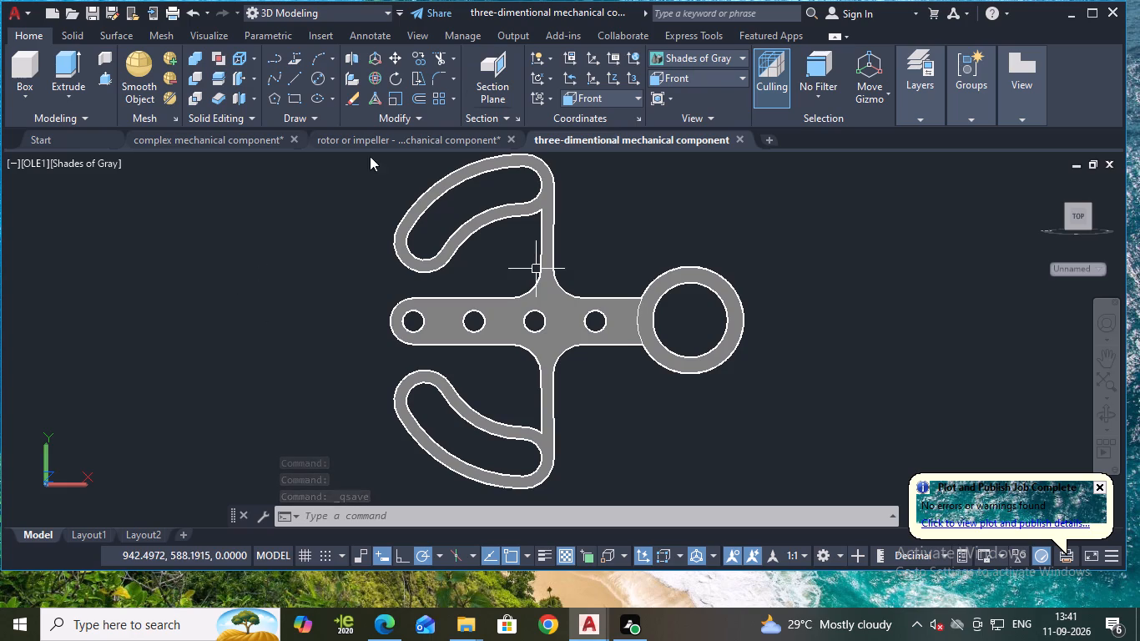
Color the front and back faces of the four-hole link with its slotted arms in index color 161.
left_click(248, 78)
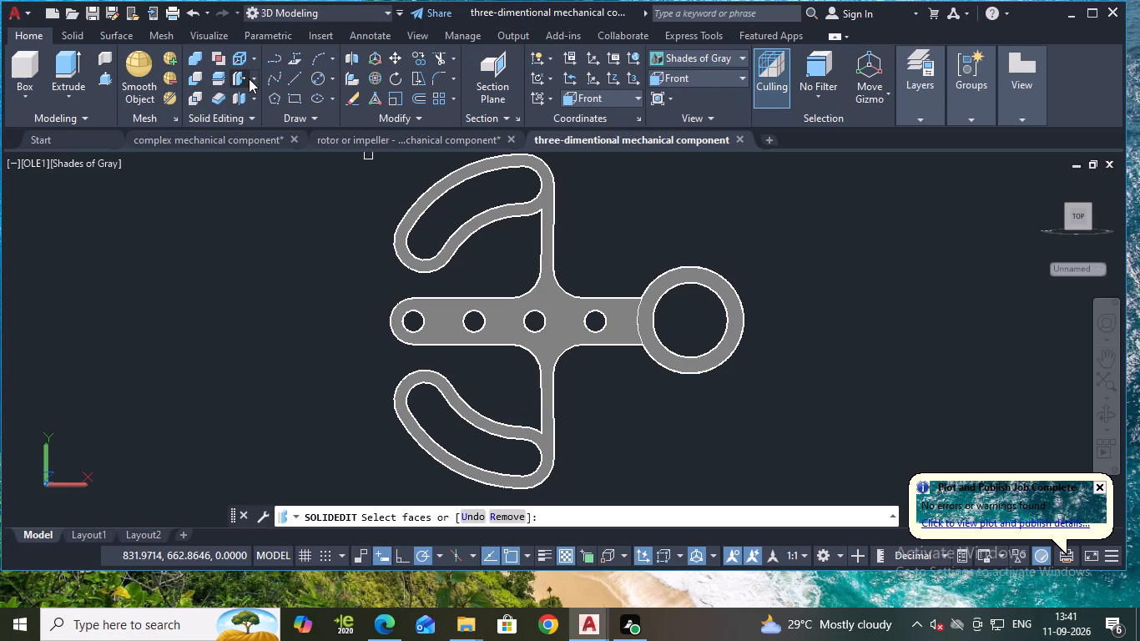
left_click(255, 81)
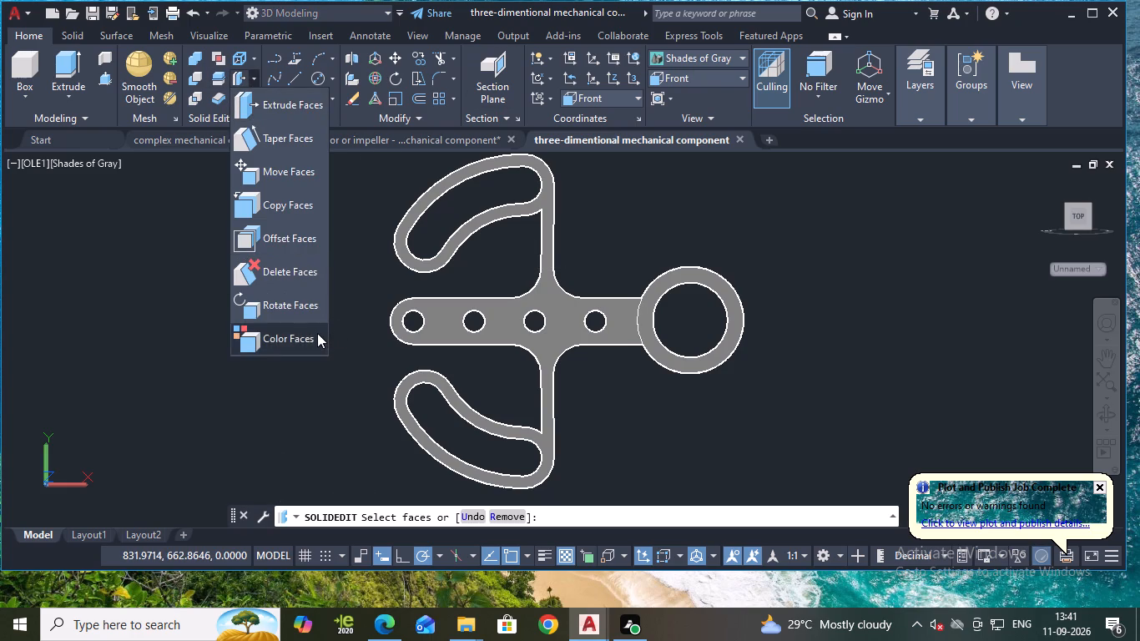
left_click(317, 333)
left_click(497, 326)
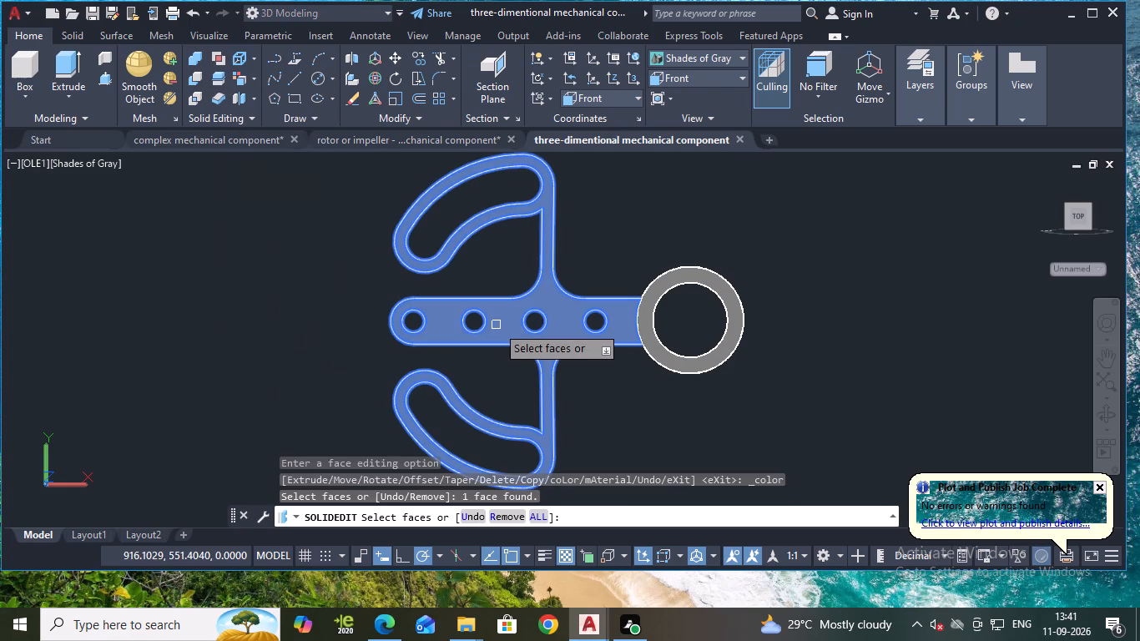
middle_click_drag(798, 373, 795, 373, "shift")
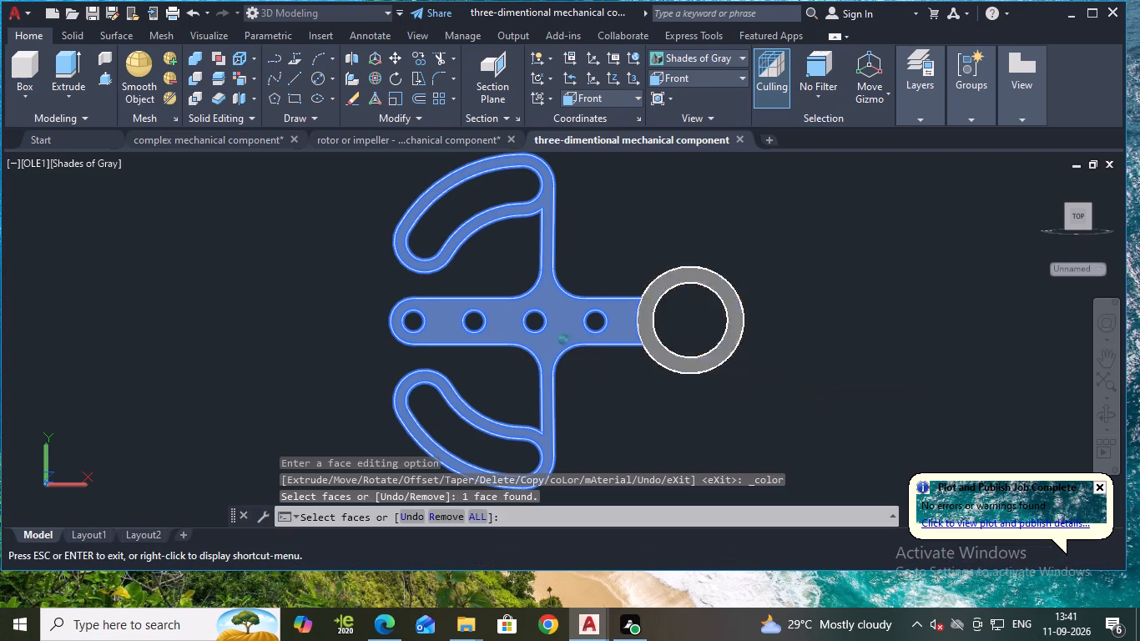
middle_click_drag(795, 373, 532, 387, "shift")
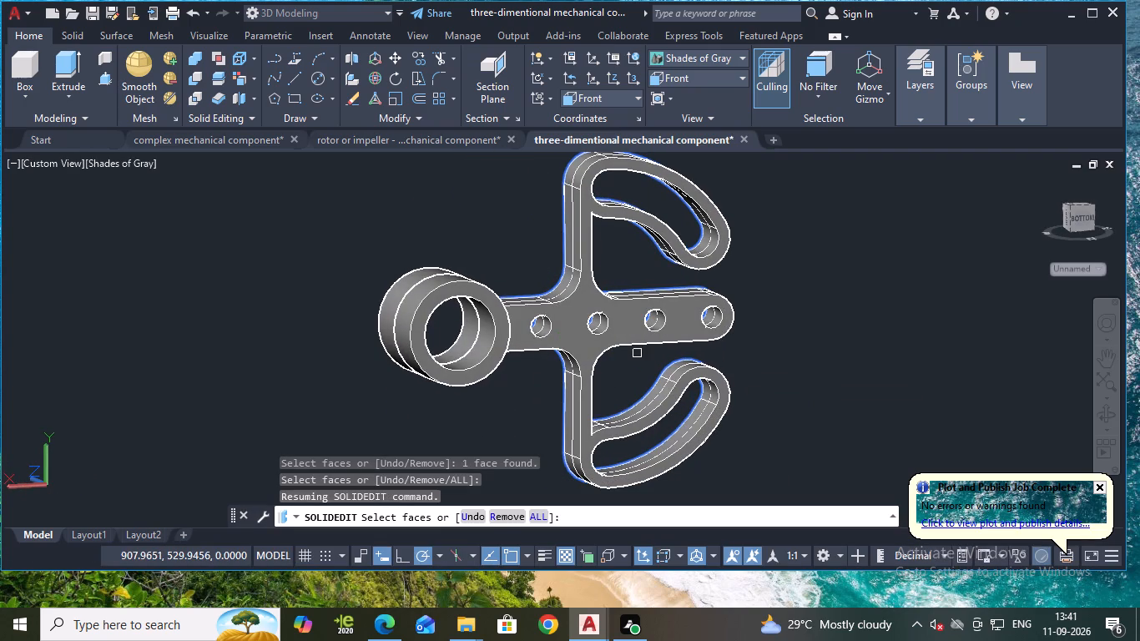
left_click(622, 328)
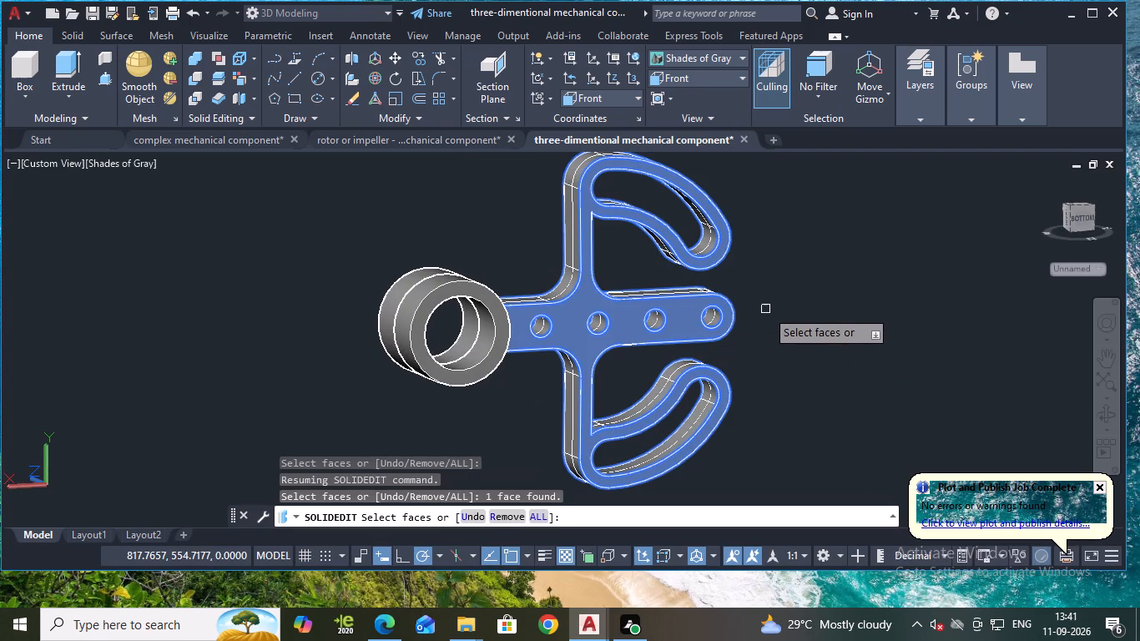
key("Return")
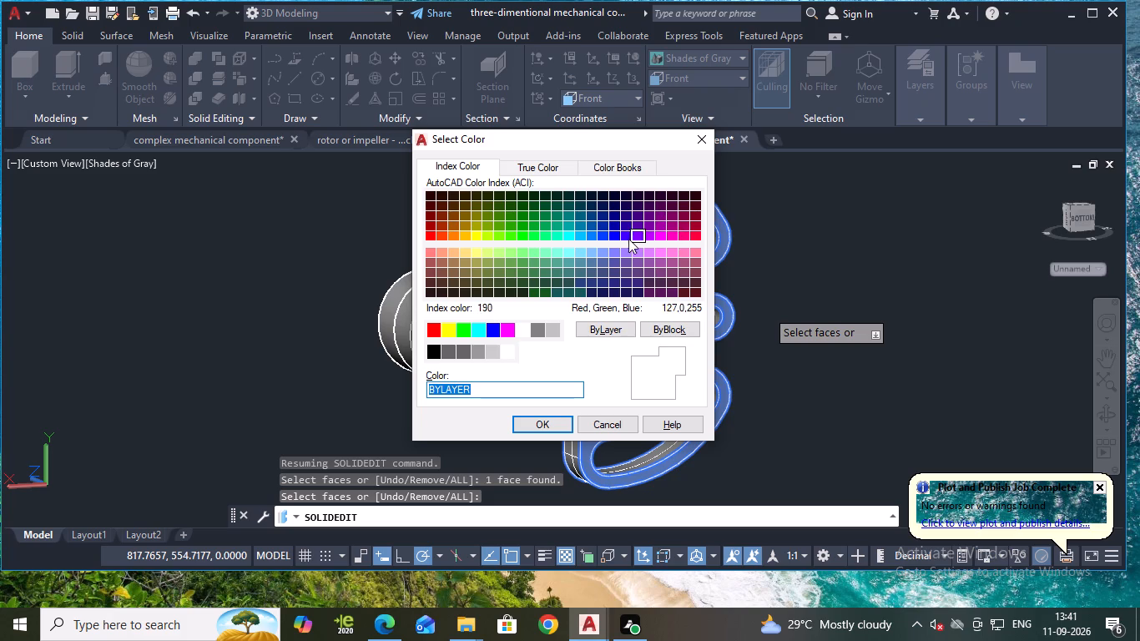
left_click(604, 251)
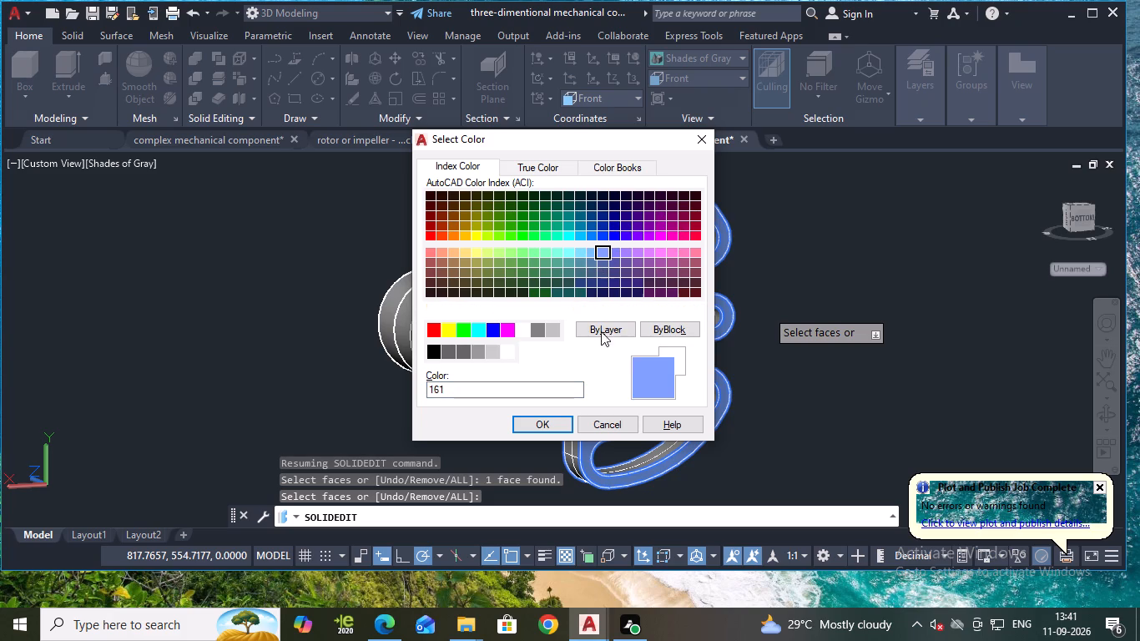
left_click(560, 425)
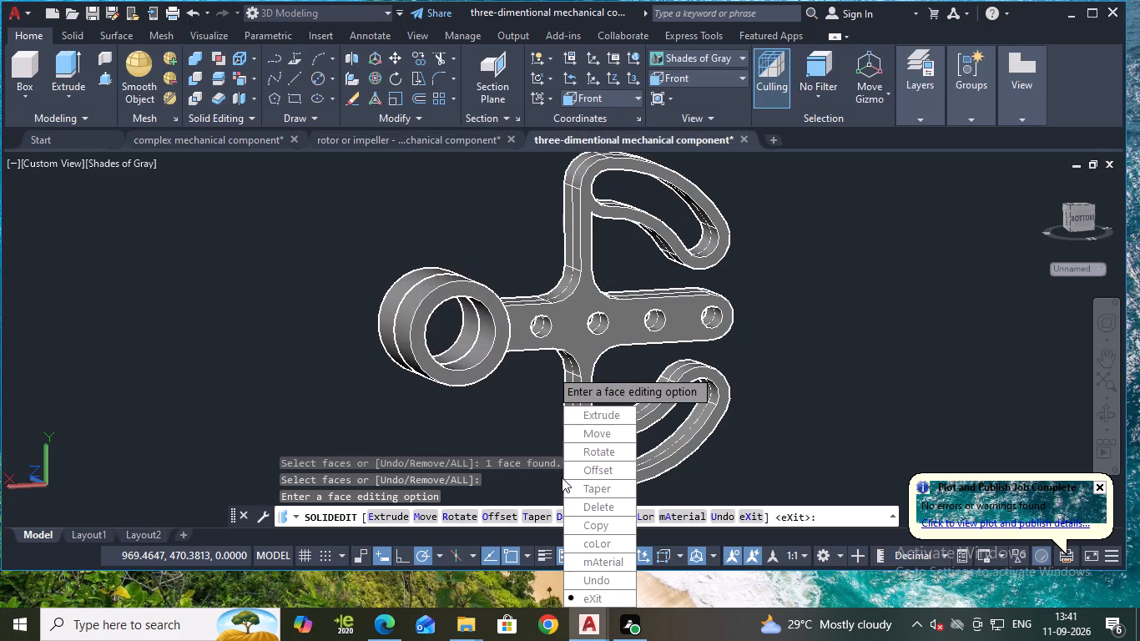
key("Return")
key("Return")
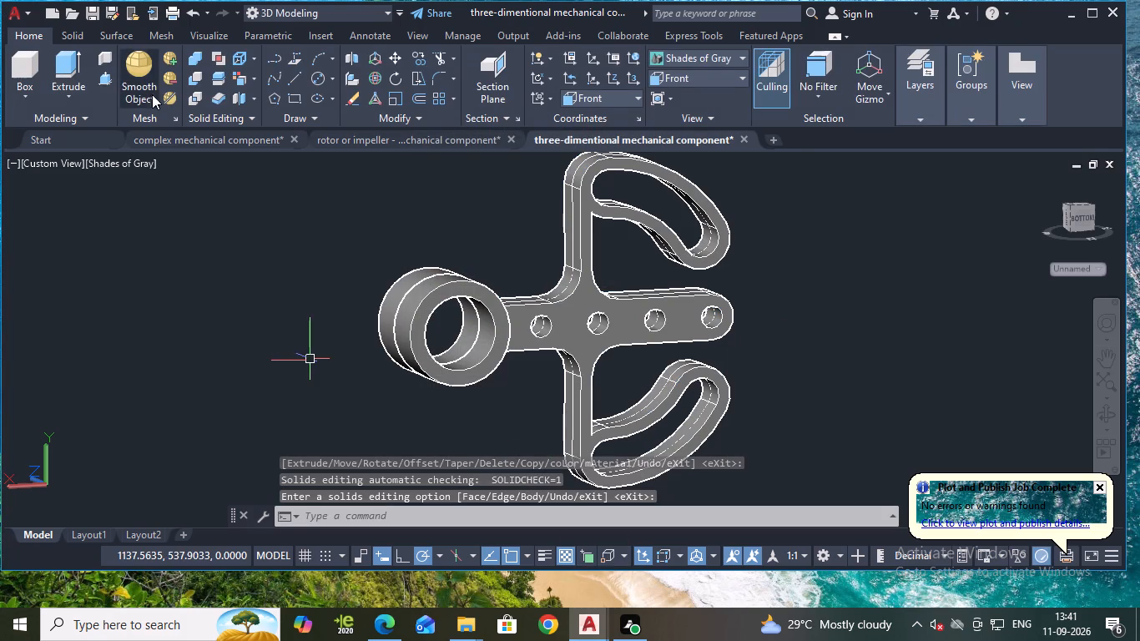
Switch the visual style to Shaded with edges.
left_click(134, 168)
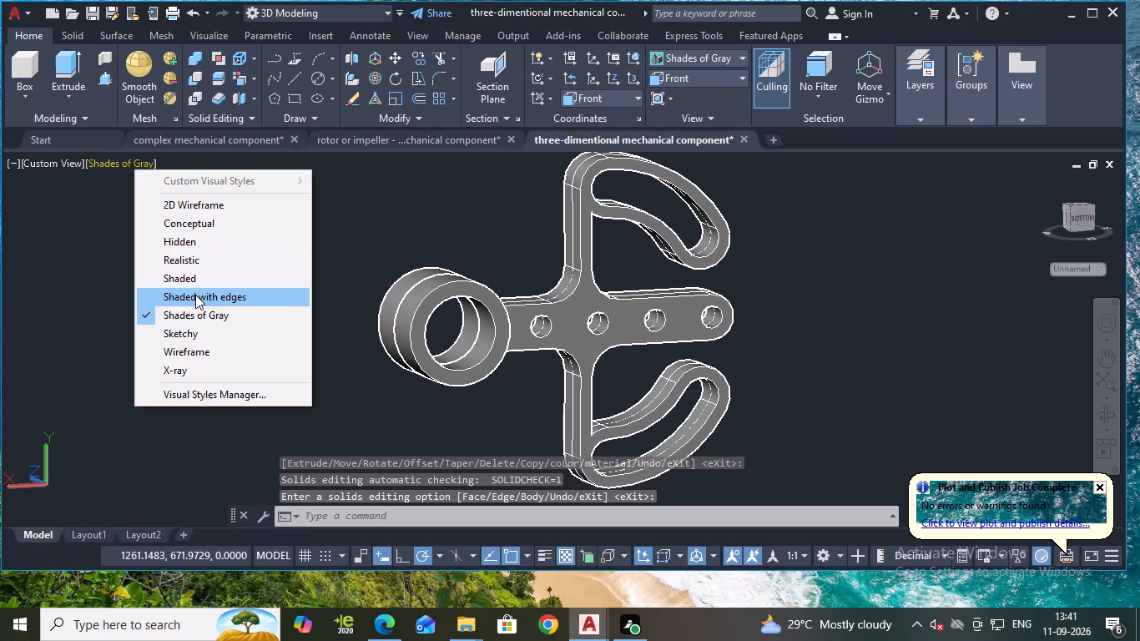
left_click(197, 296)
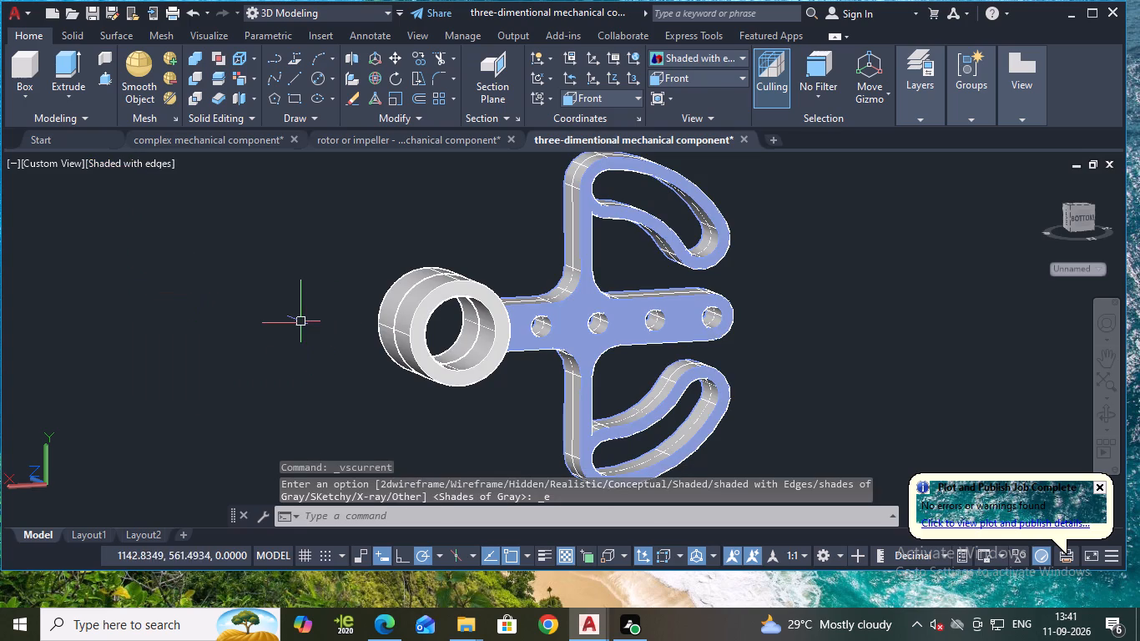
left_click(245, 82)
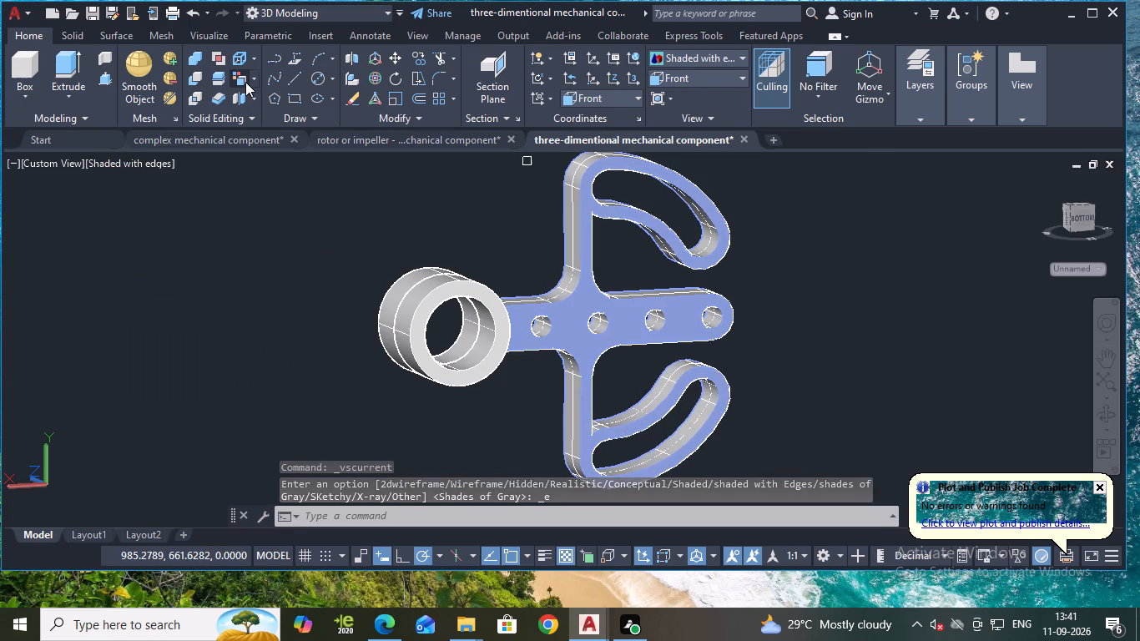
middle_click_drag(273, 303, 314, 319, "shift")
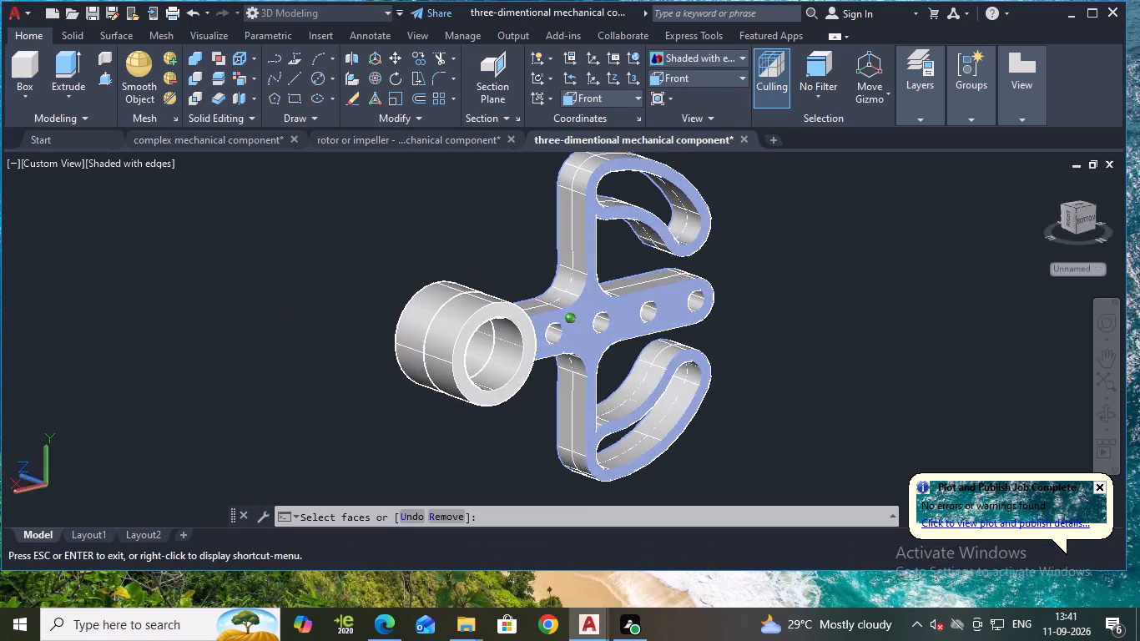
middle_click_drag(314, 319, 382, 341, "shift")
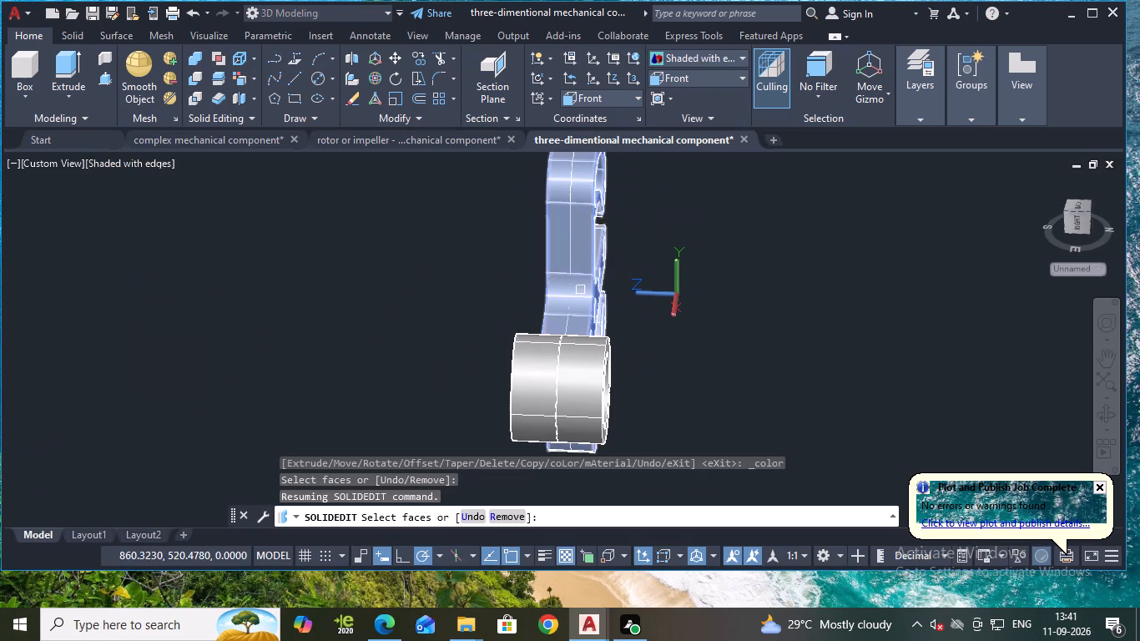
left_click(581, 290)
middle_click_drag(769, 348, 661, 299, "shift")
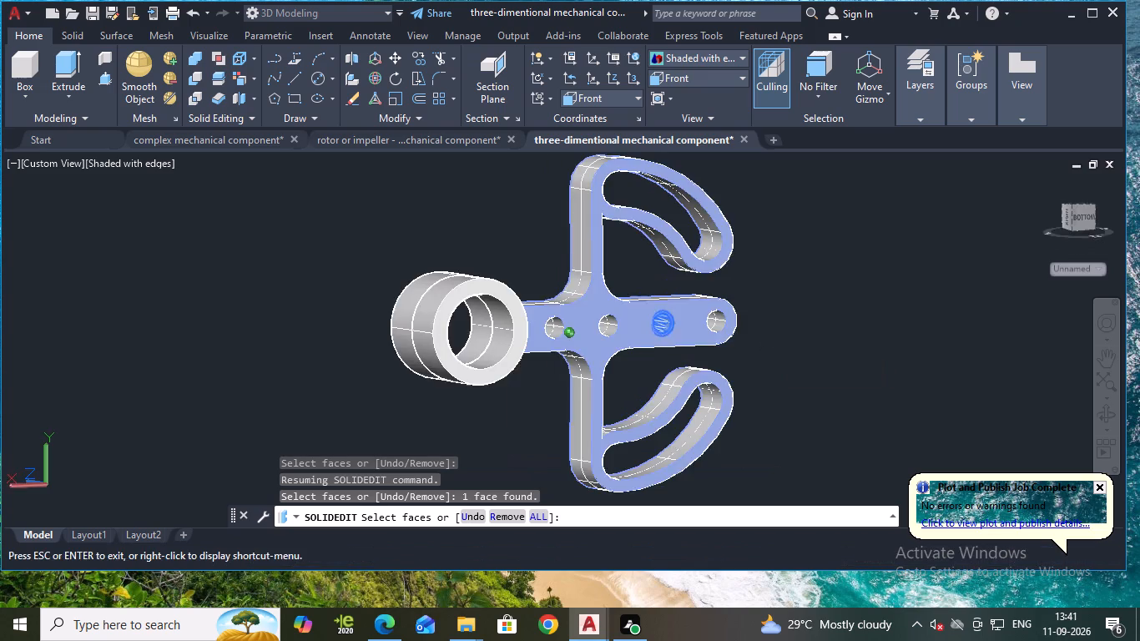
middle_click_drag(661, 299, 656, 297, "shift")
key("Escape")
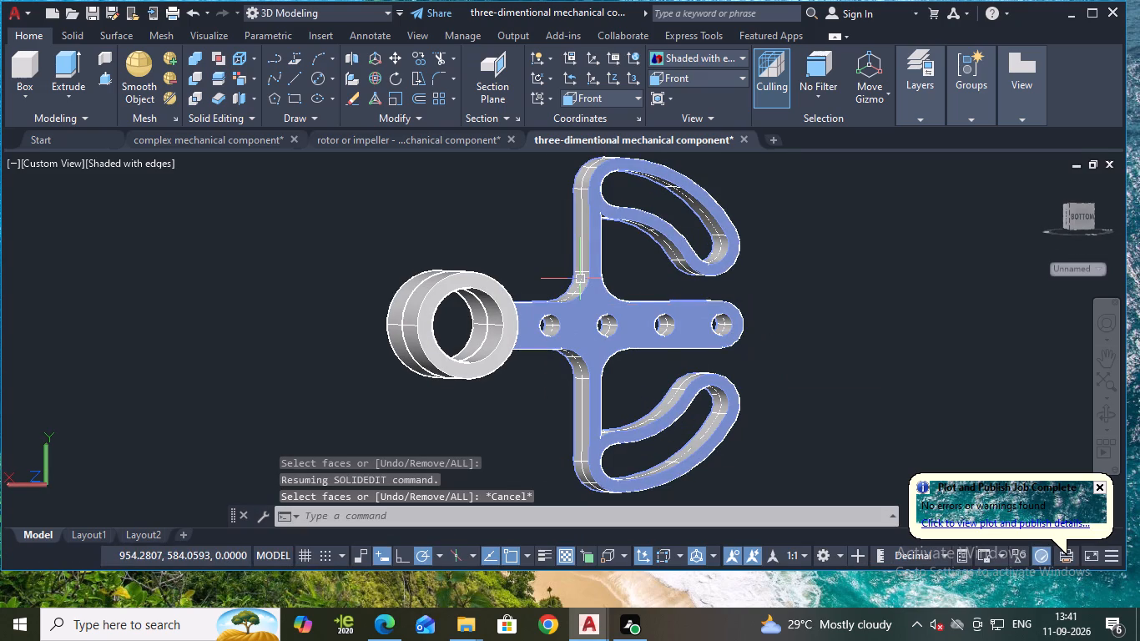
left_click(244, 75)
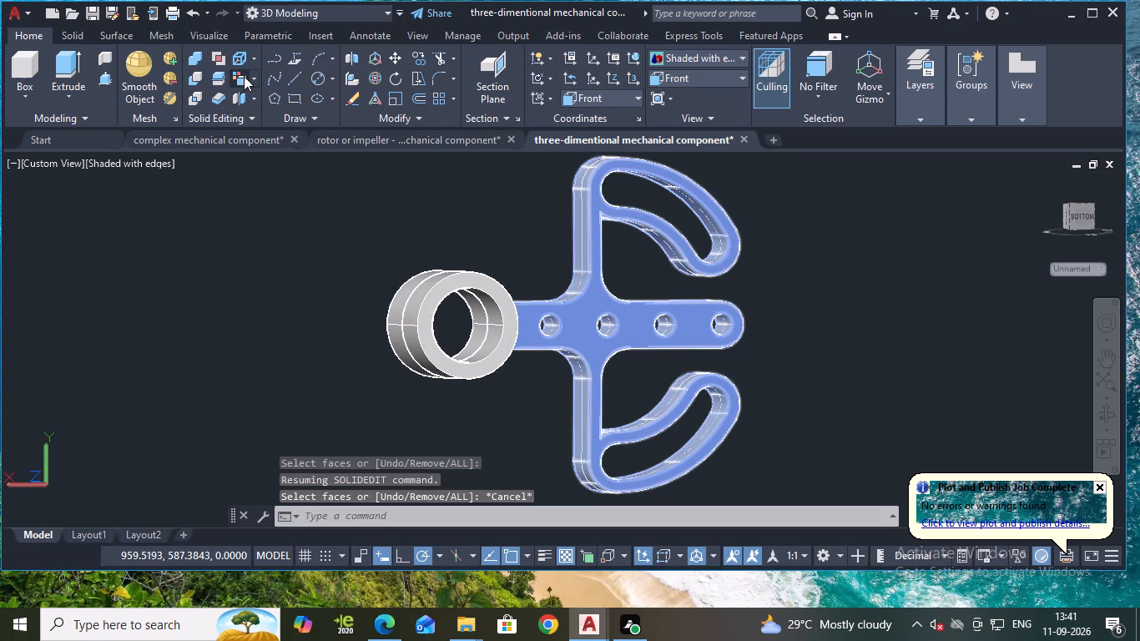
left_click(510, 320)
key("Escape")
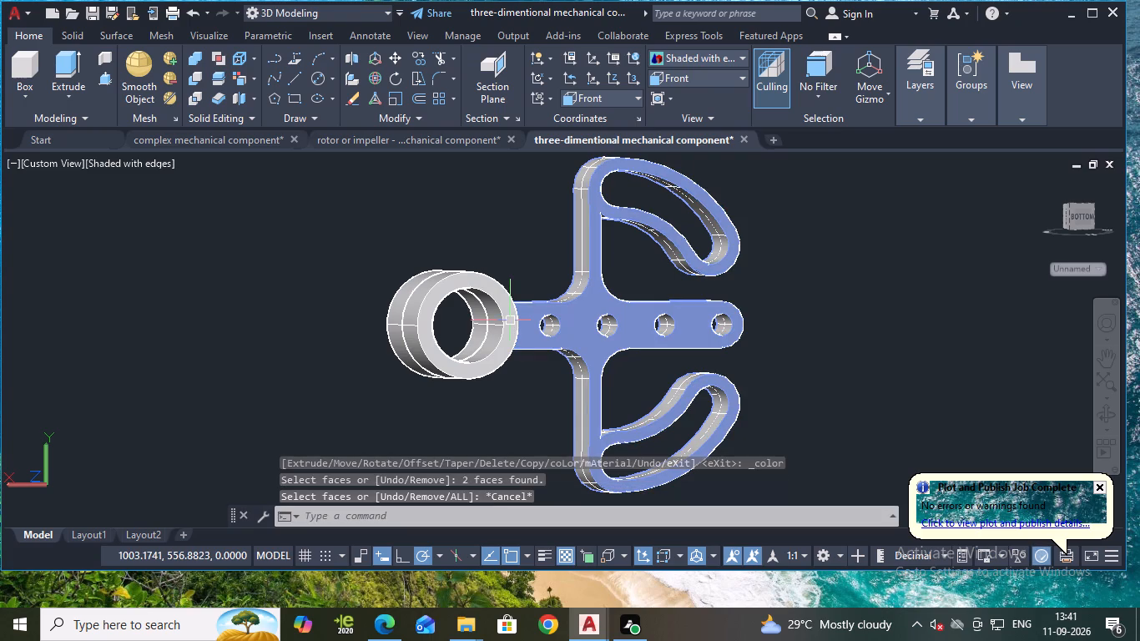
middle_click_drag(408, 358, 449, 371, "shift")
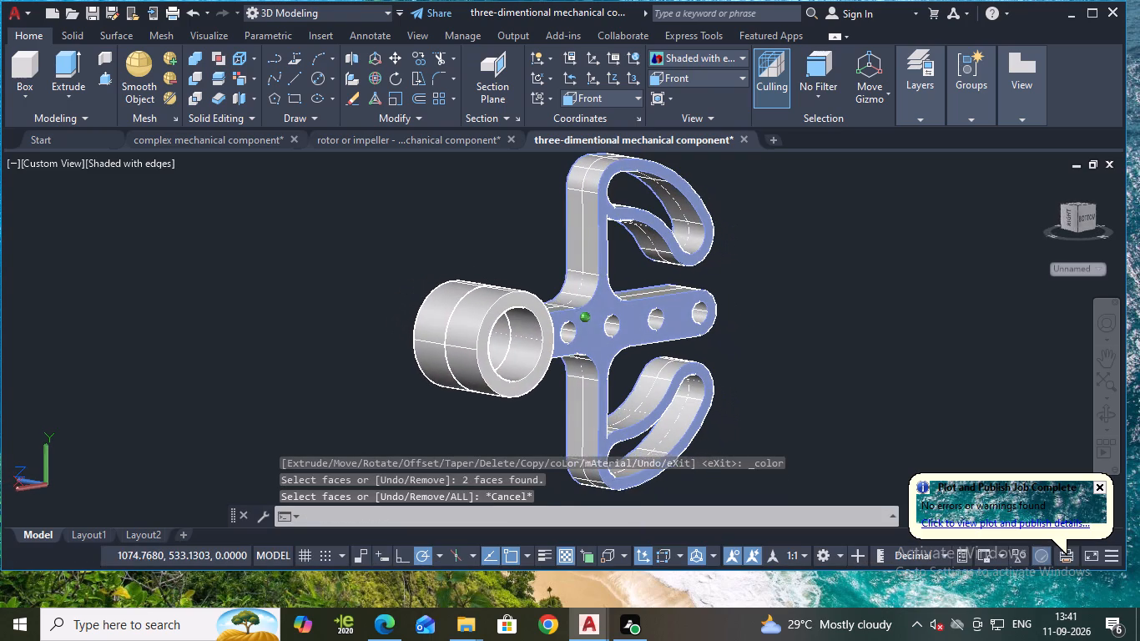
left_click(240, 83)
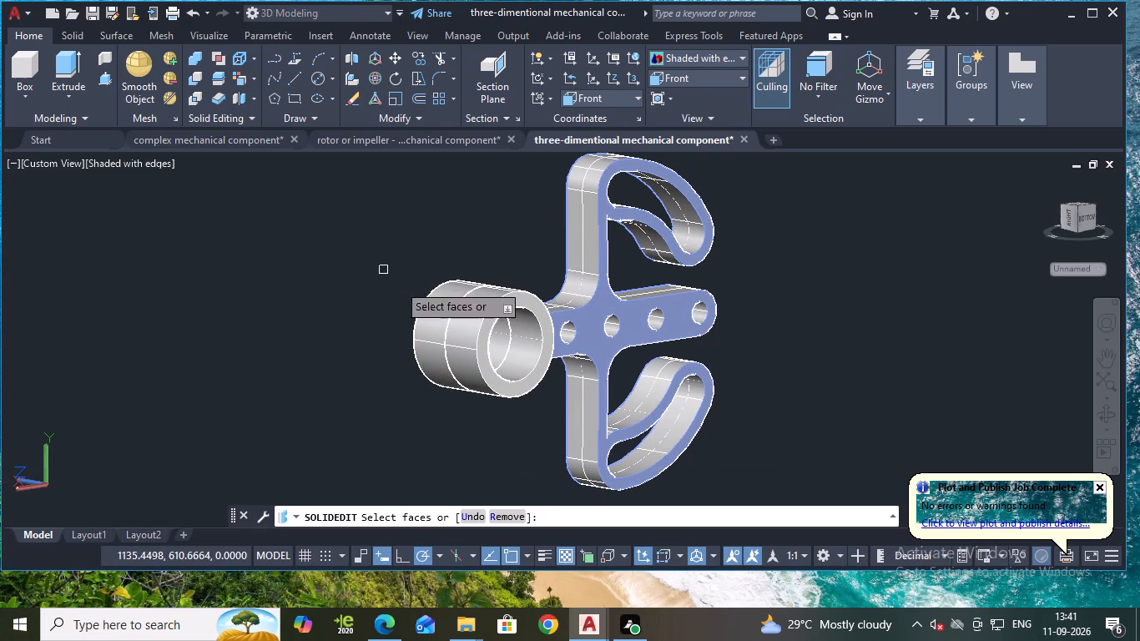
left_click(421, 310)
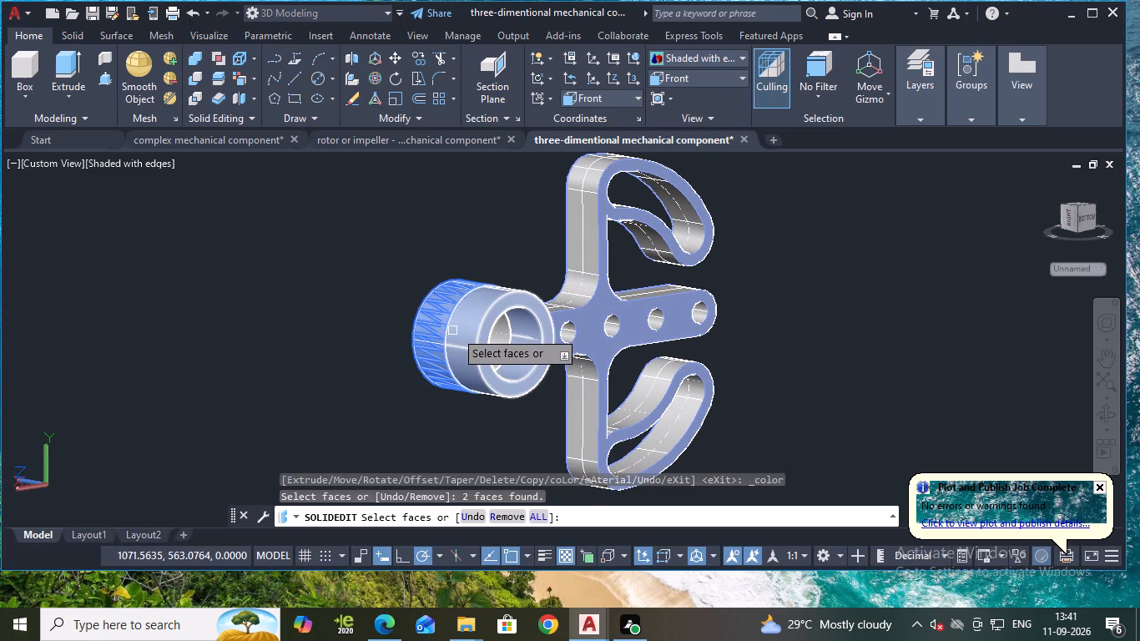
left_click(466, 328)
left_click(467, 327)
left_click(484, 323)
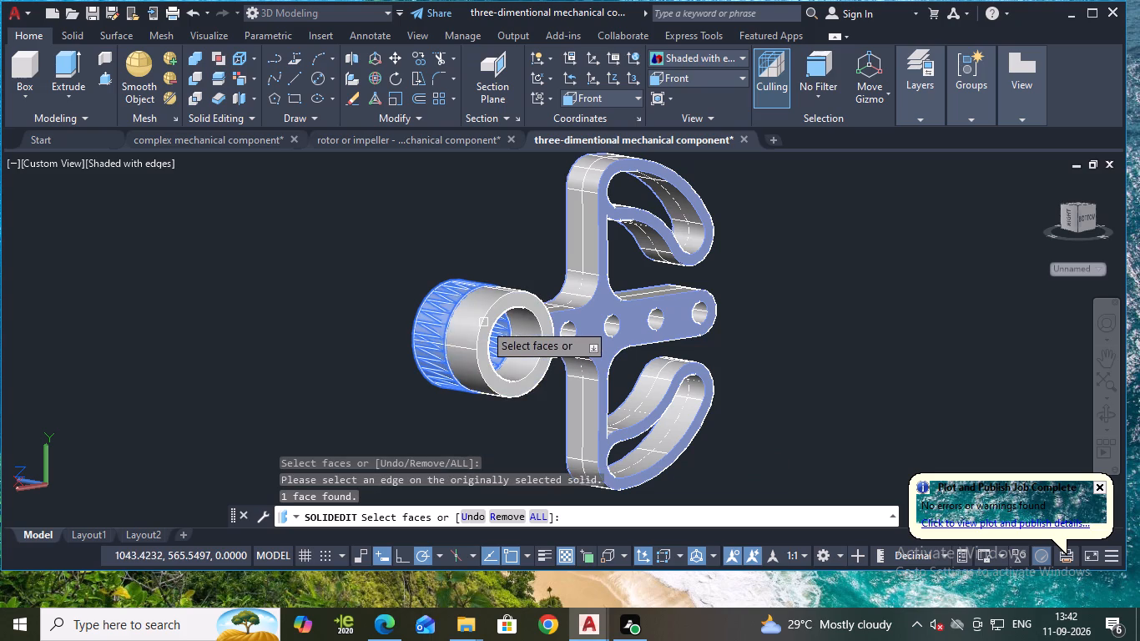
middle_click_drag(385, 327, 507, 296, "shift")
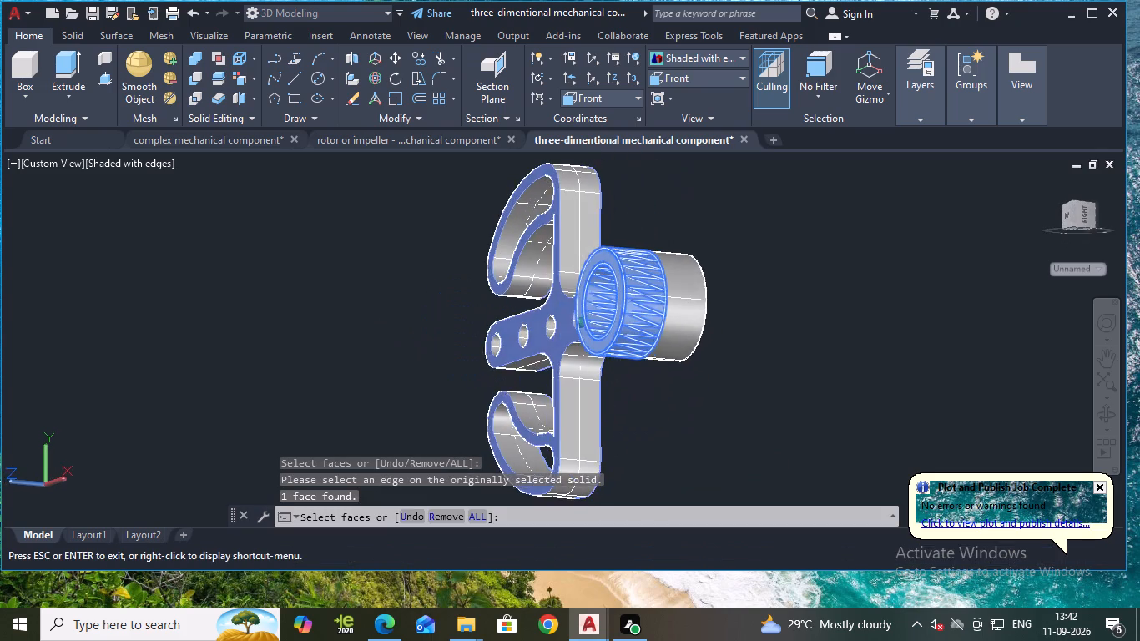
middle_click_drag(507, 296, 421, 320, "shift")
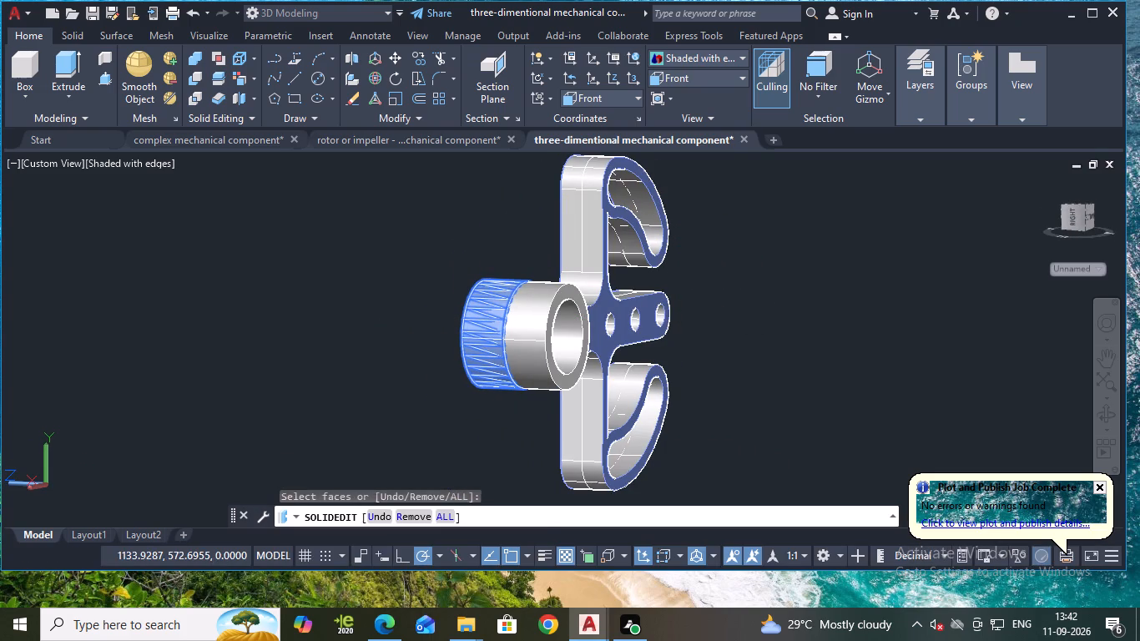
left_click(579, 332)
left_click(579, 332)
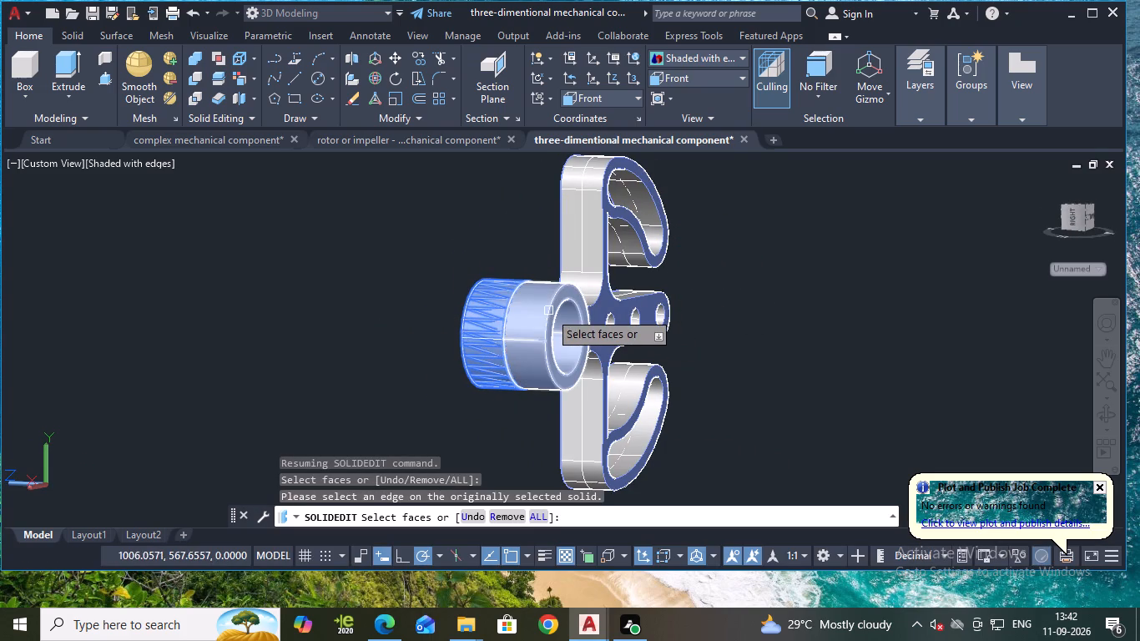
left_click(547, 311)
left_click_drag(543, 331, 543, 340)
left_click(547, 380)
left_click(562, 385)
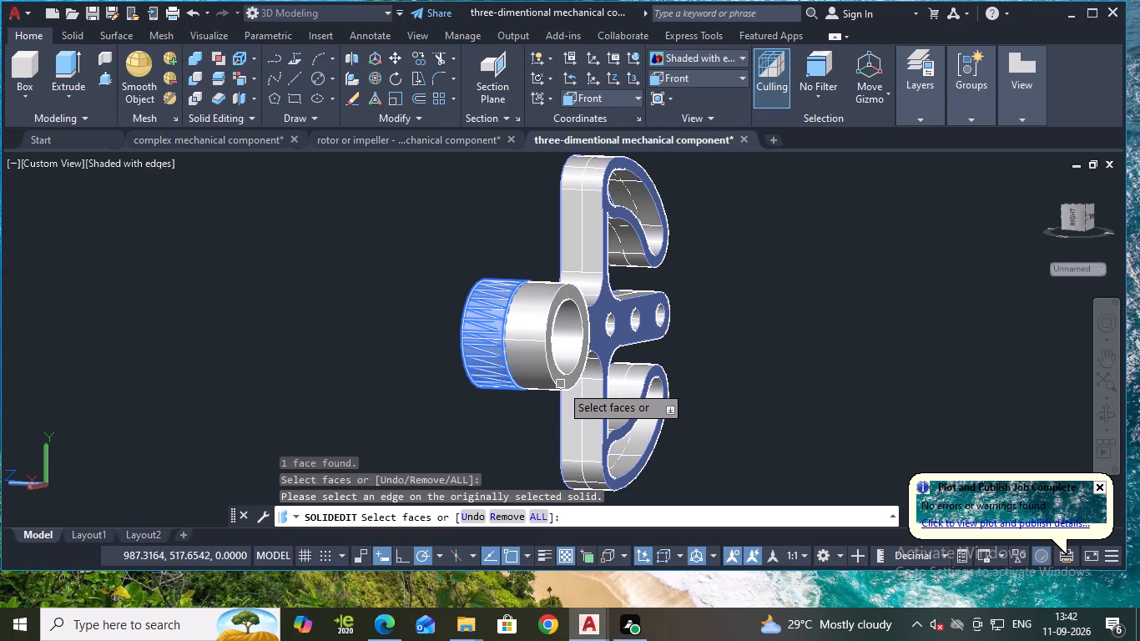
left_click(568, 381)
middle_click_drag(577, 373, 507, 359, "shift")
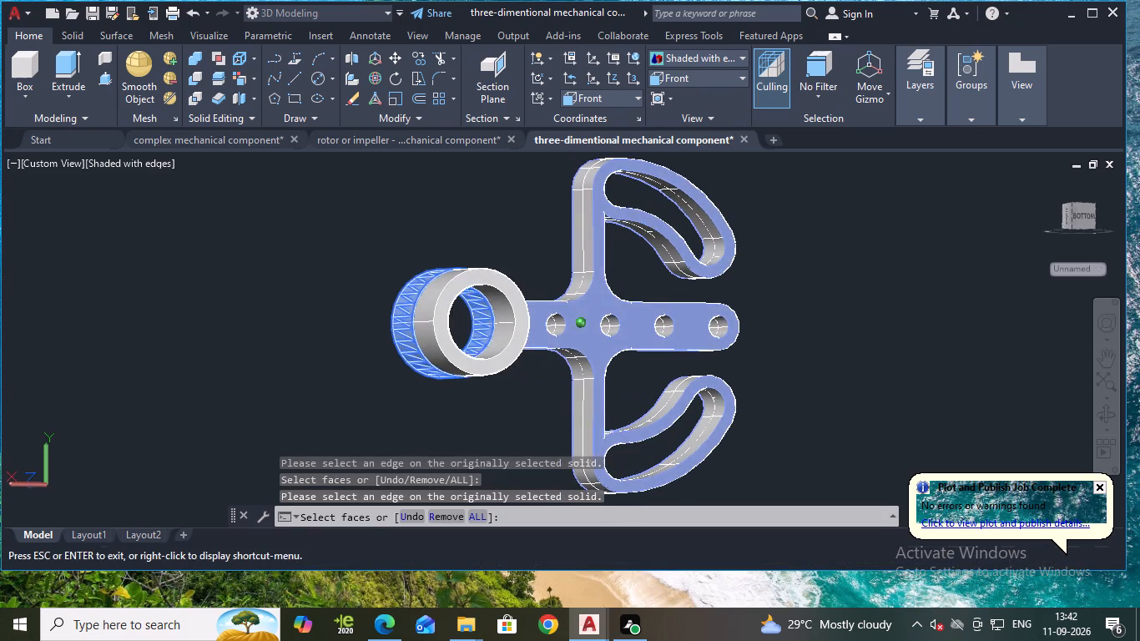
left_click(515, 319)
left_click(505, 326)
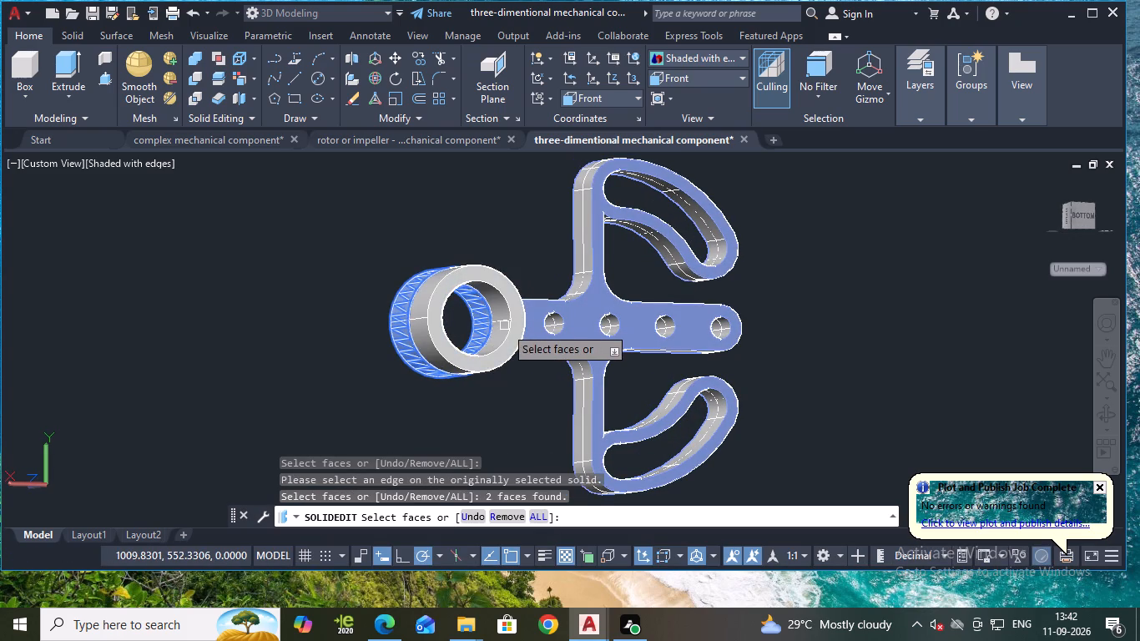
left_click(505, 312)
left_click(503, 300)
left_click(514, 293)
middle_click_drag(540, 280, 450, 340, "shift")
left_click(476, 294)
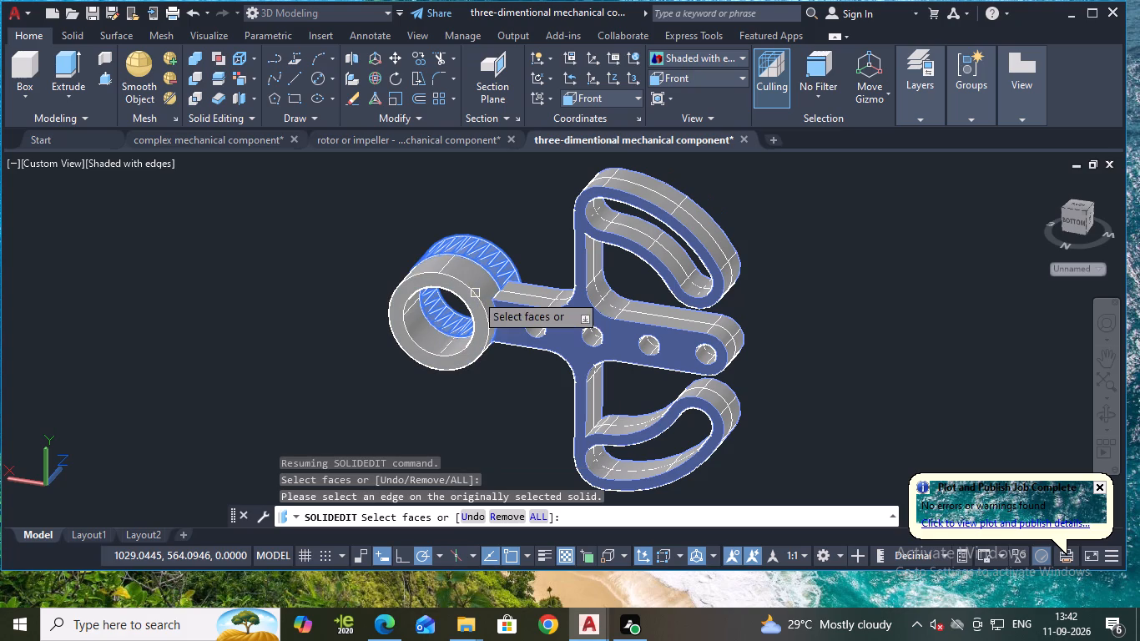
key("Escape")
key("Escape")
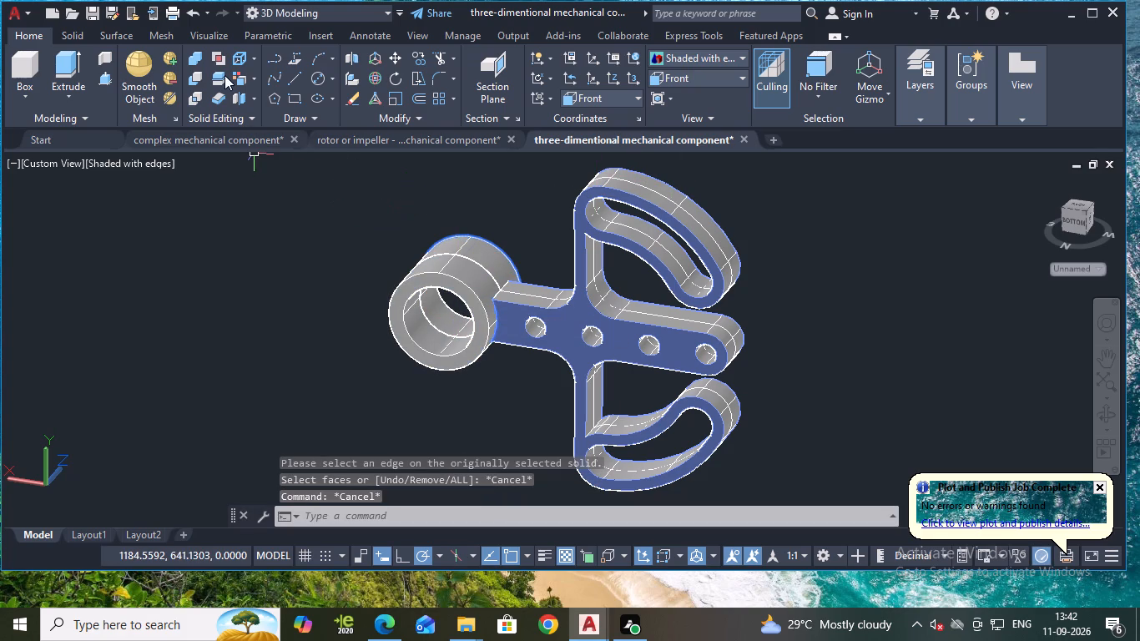
Union the two adjoining ring solids into a single ring.
left_click(195, 54)
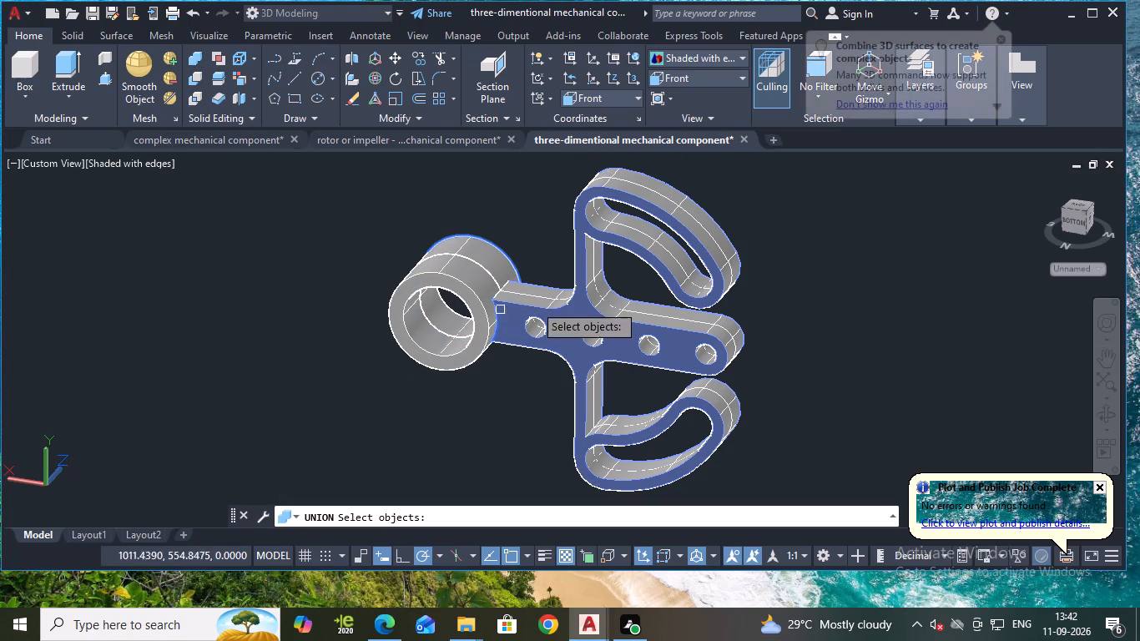
left_click(471, 290)
key("Return")
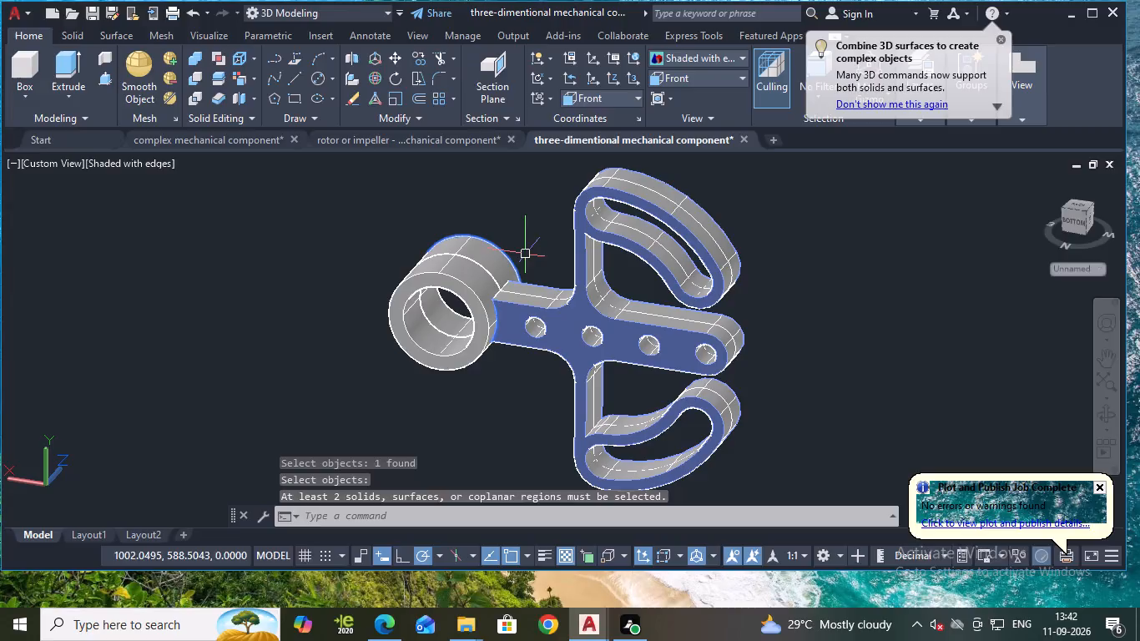
left_click(500, 267)
key("Return")
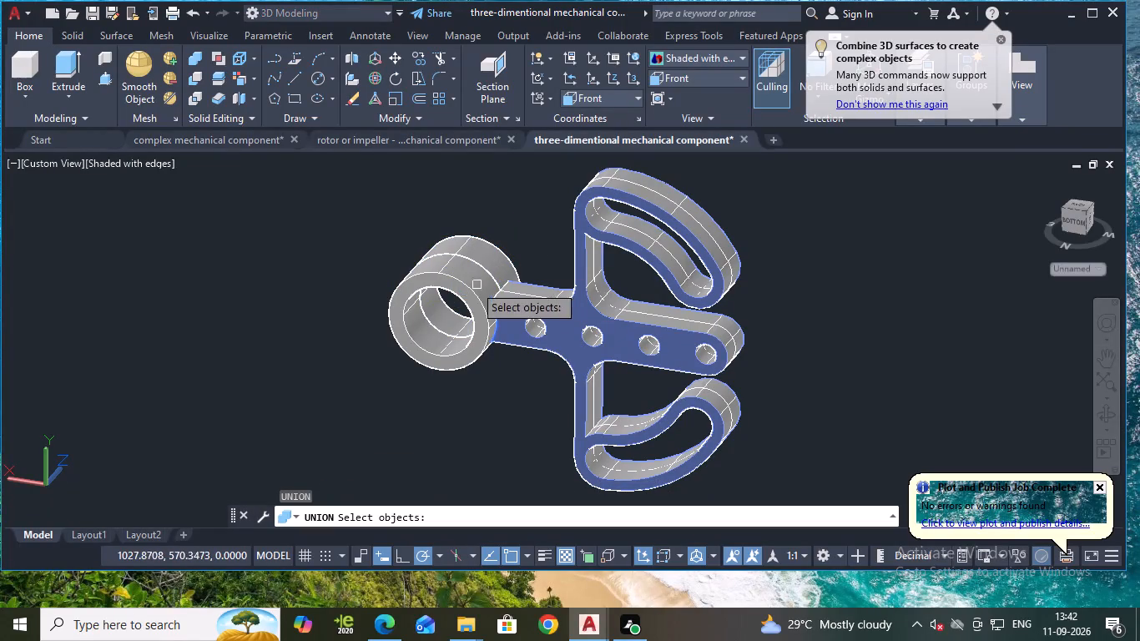
key("Return")
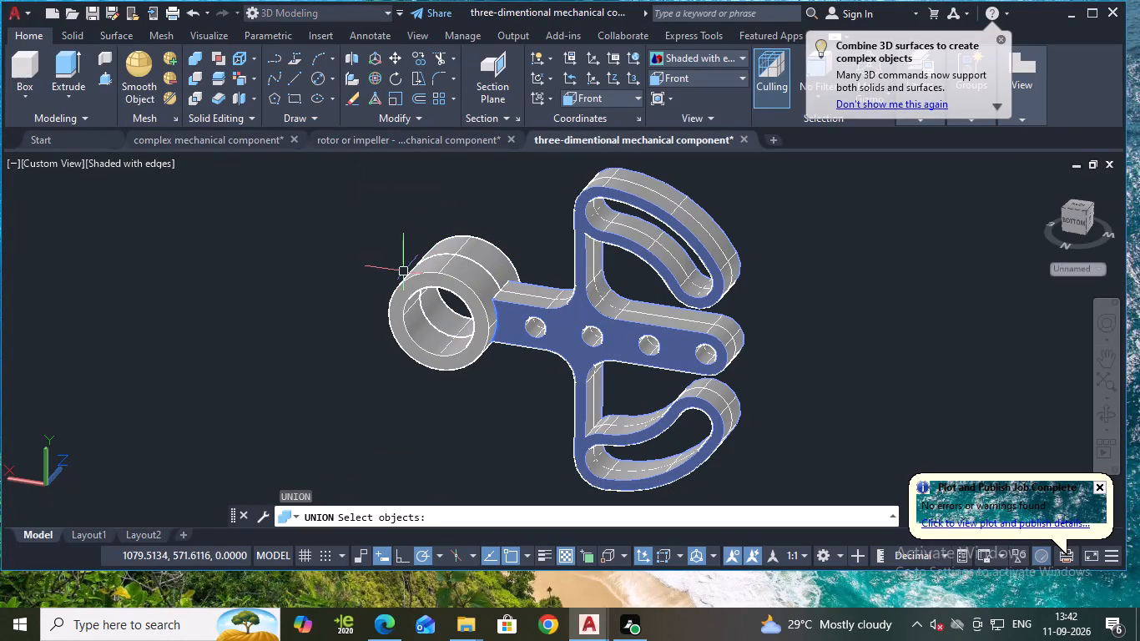
left_click(195, 58)
left_click(487, 300)
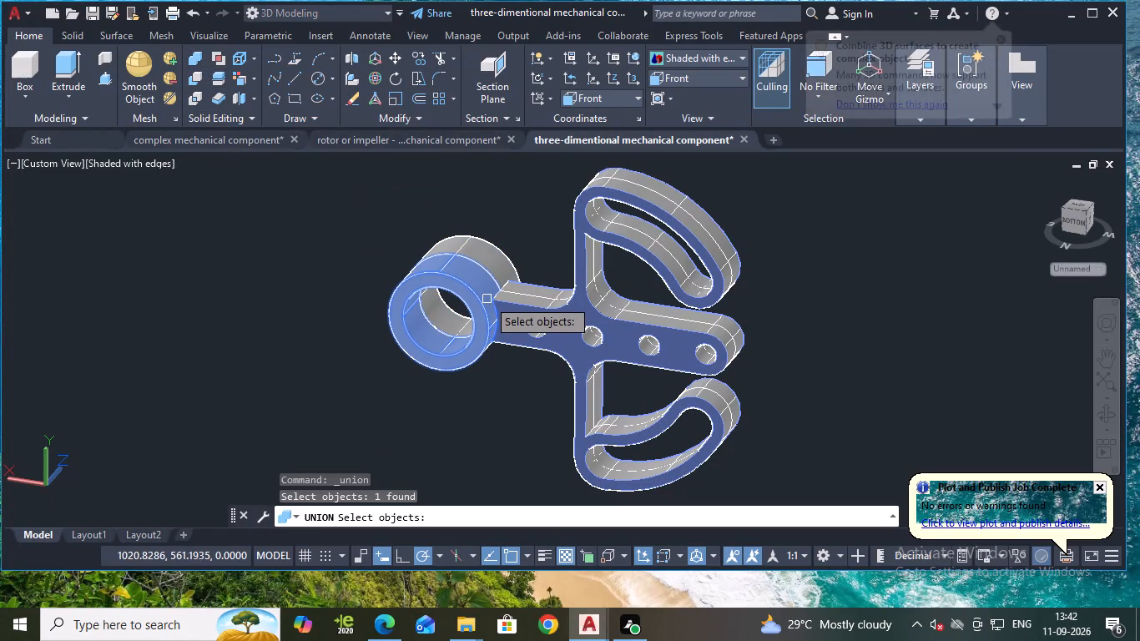
key("Return")
left_click(491, 261)
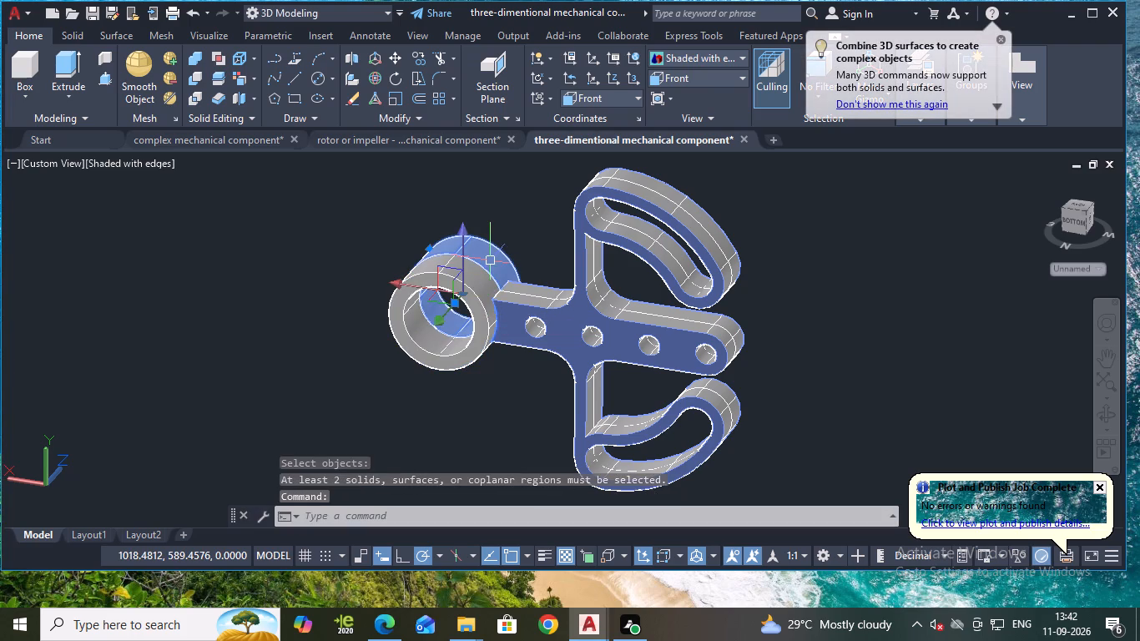
key("Return")
left_click(477, 279)
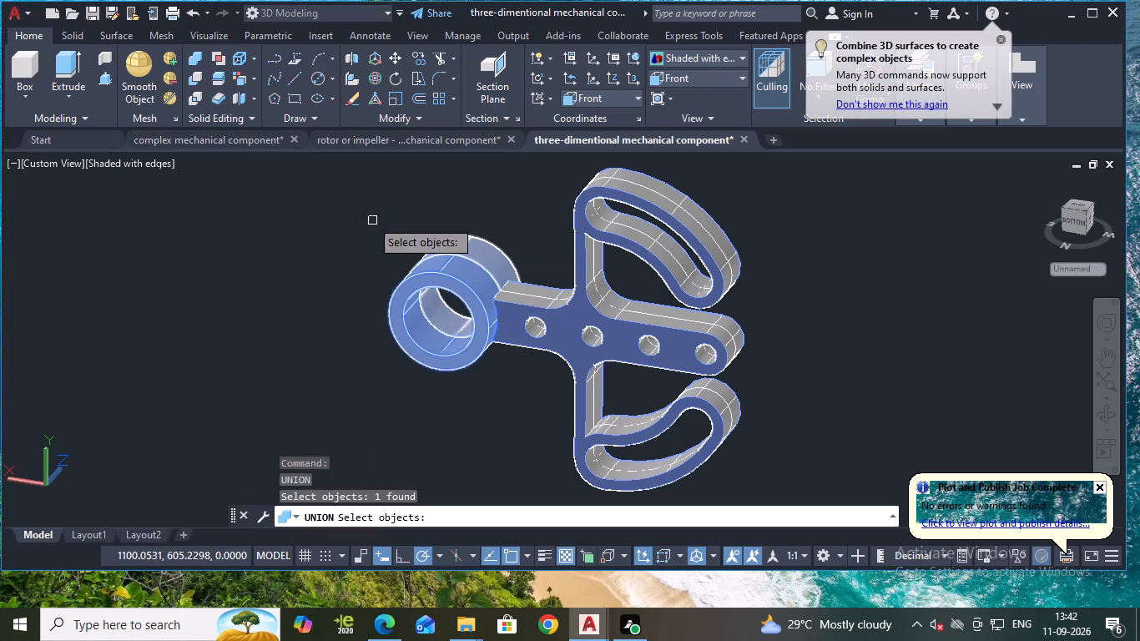
left_click(475, 260)
key("Return")
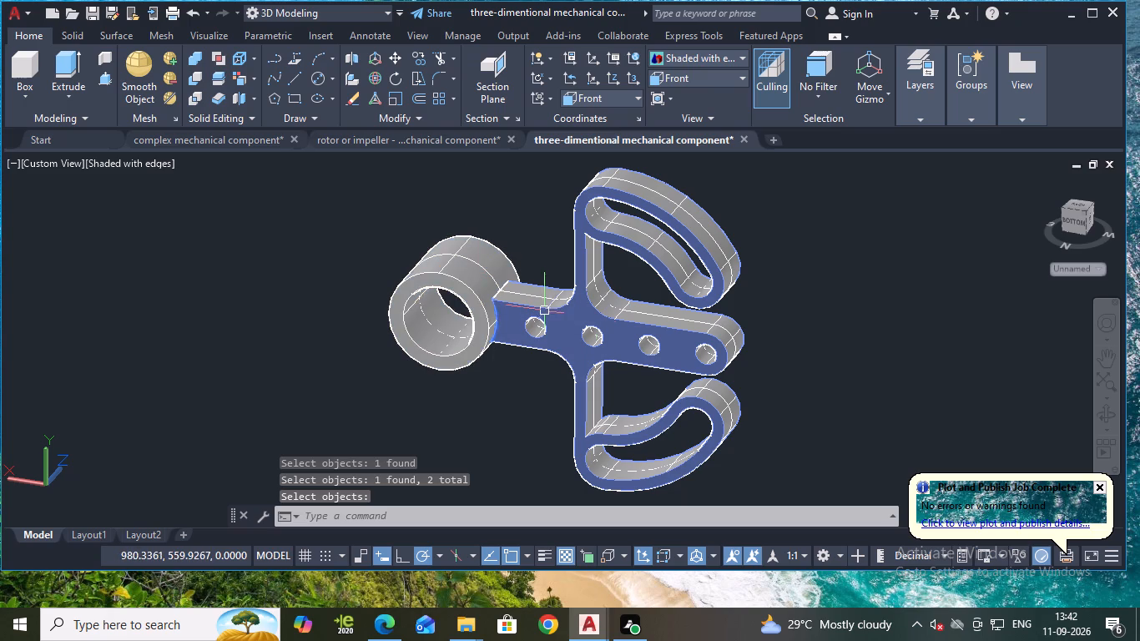
Color the end, inner and outer faces of the ring in index color 10.
left_click(237, 76)
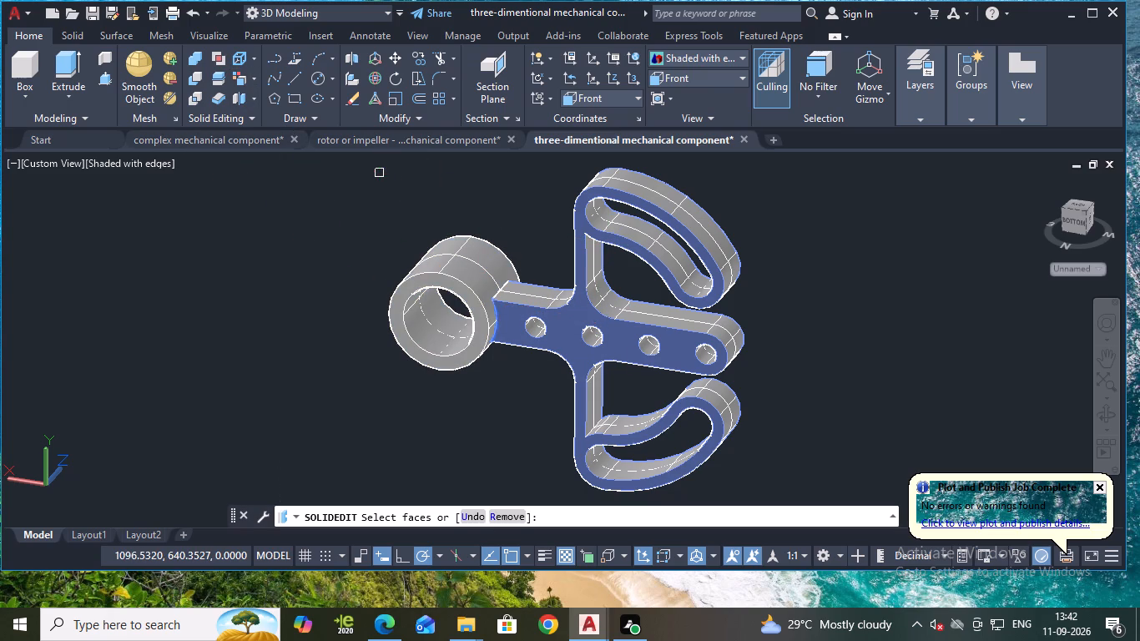
left_click(469, 305)
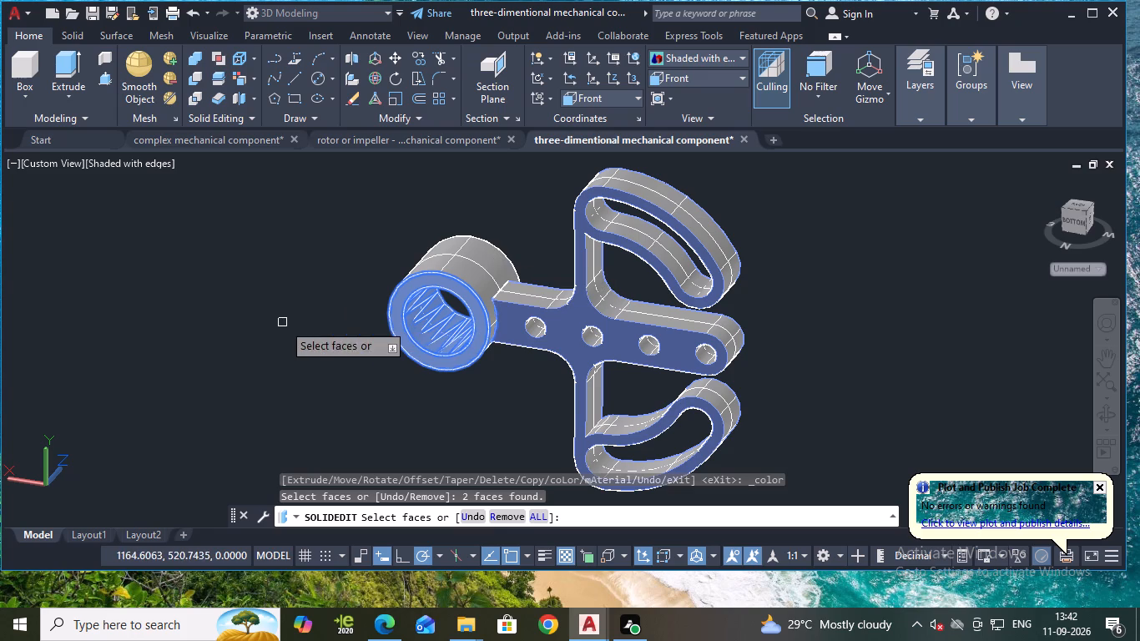
middle_click_drag(283, 323, 535, 334, "shift")
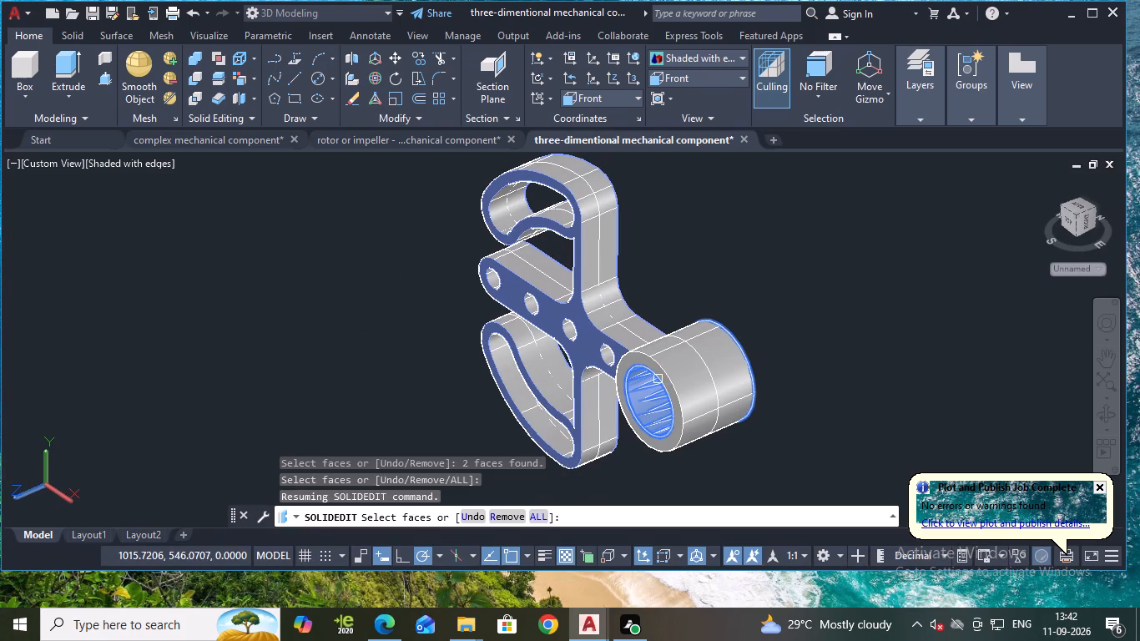
left_click(684, 378)
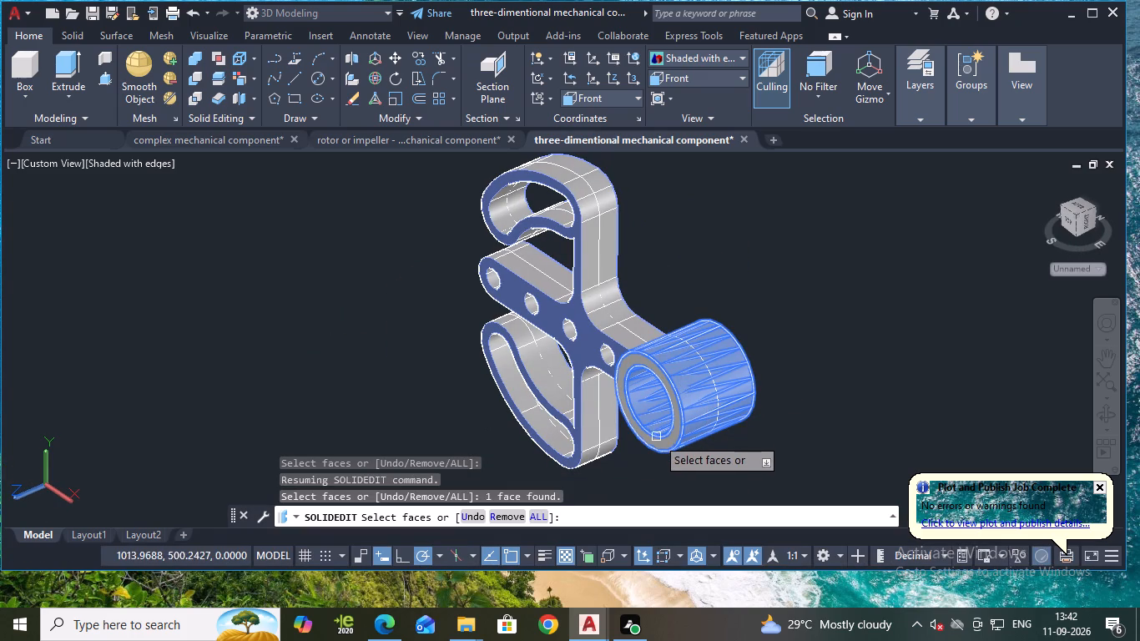
left_click(673, 442)
left_click(673, 442)
middle_click_drag(773, 396, 616, 383, "shift")
key("Return")
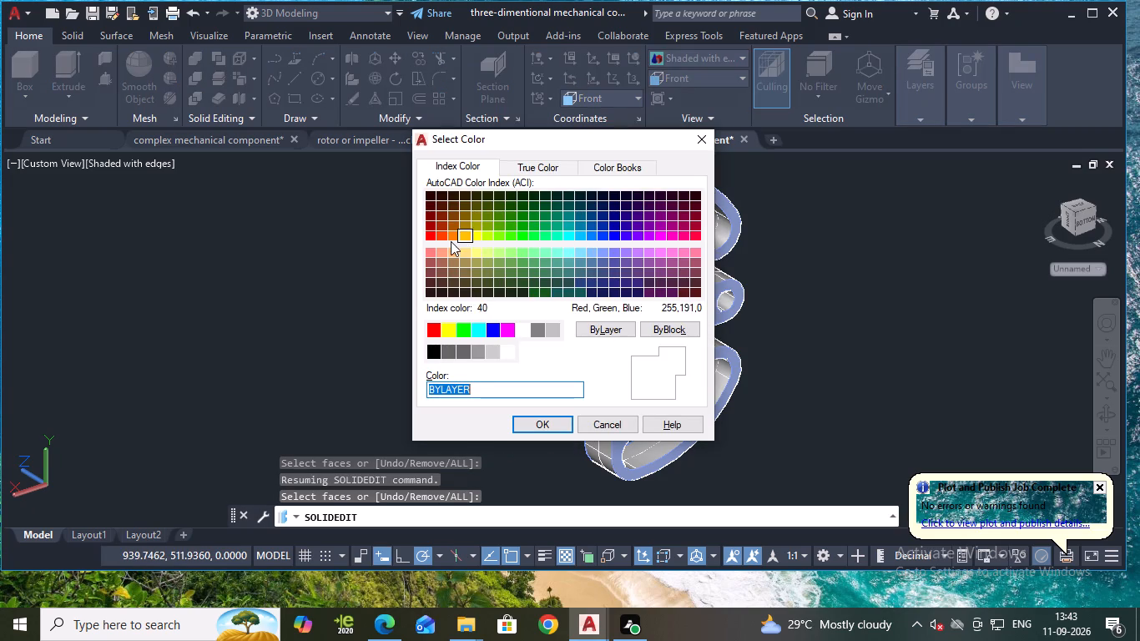
left_click(431, 235)
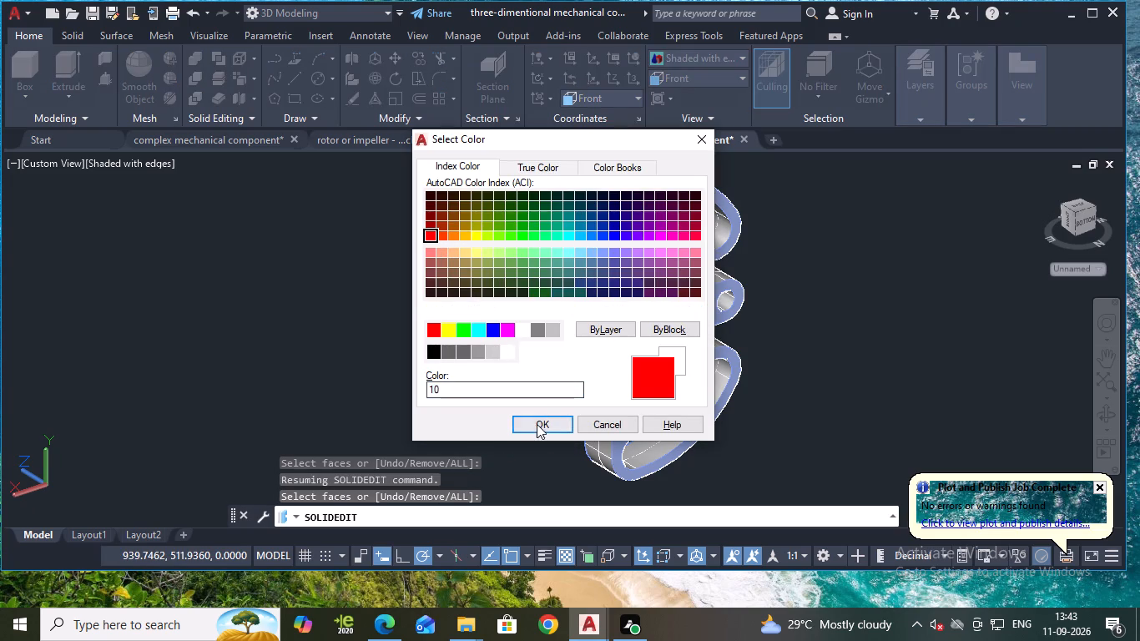
left_click(537, 424)
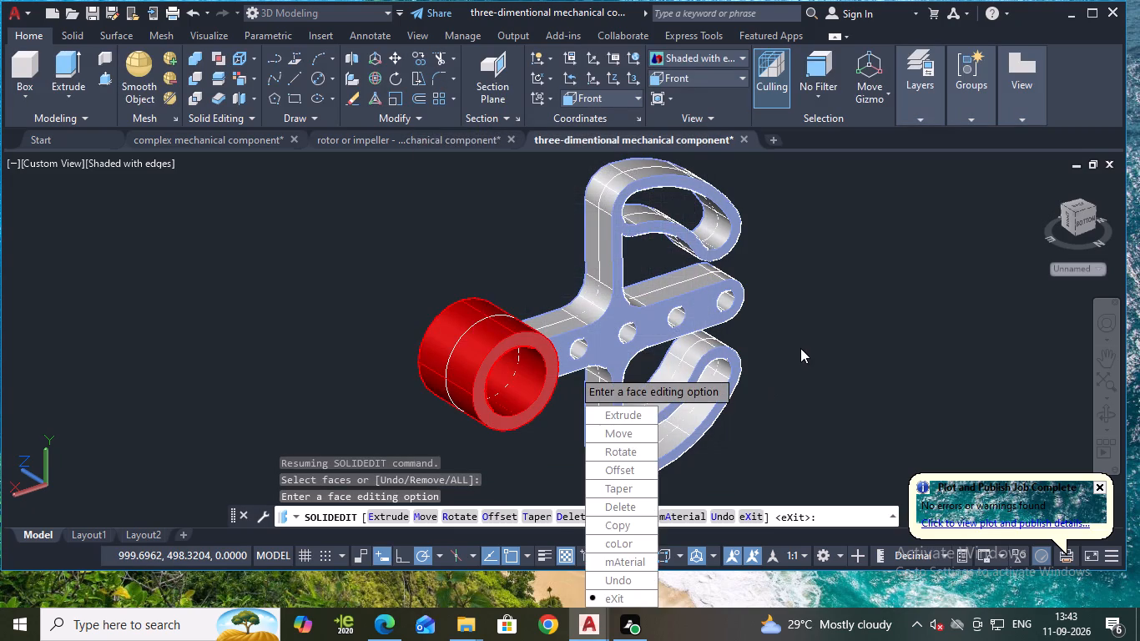
key("Return")
key("Return")
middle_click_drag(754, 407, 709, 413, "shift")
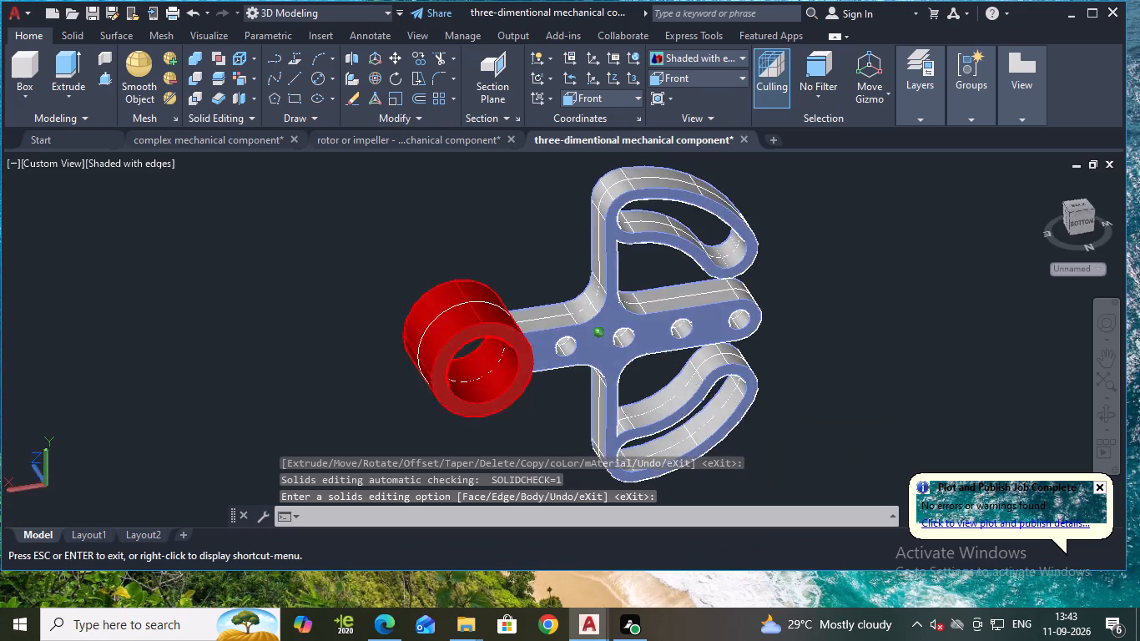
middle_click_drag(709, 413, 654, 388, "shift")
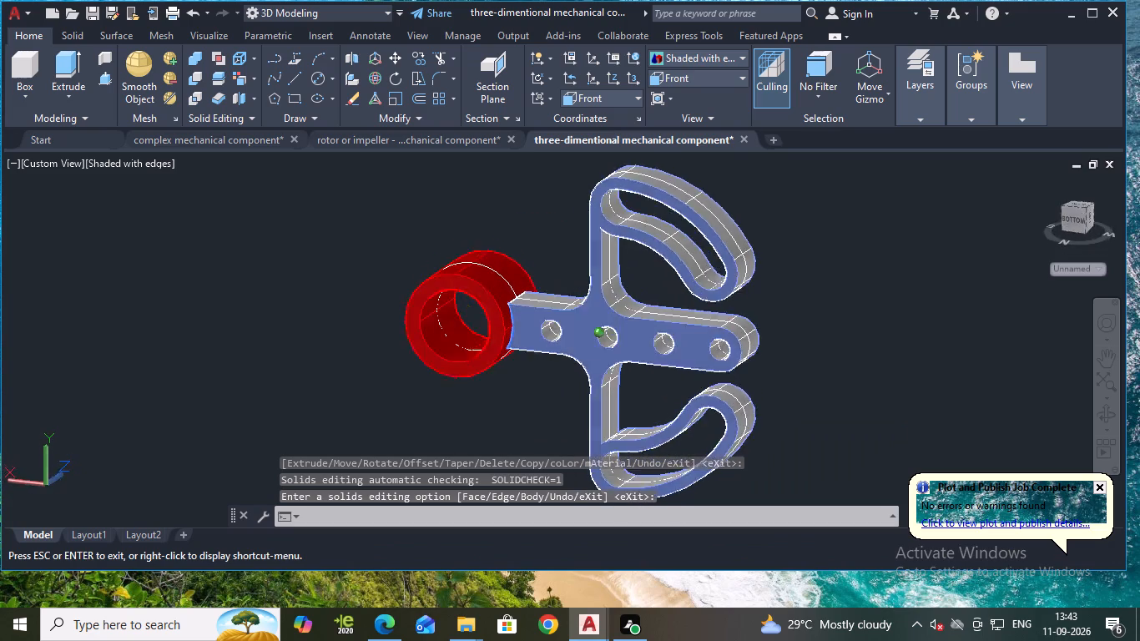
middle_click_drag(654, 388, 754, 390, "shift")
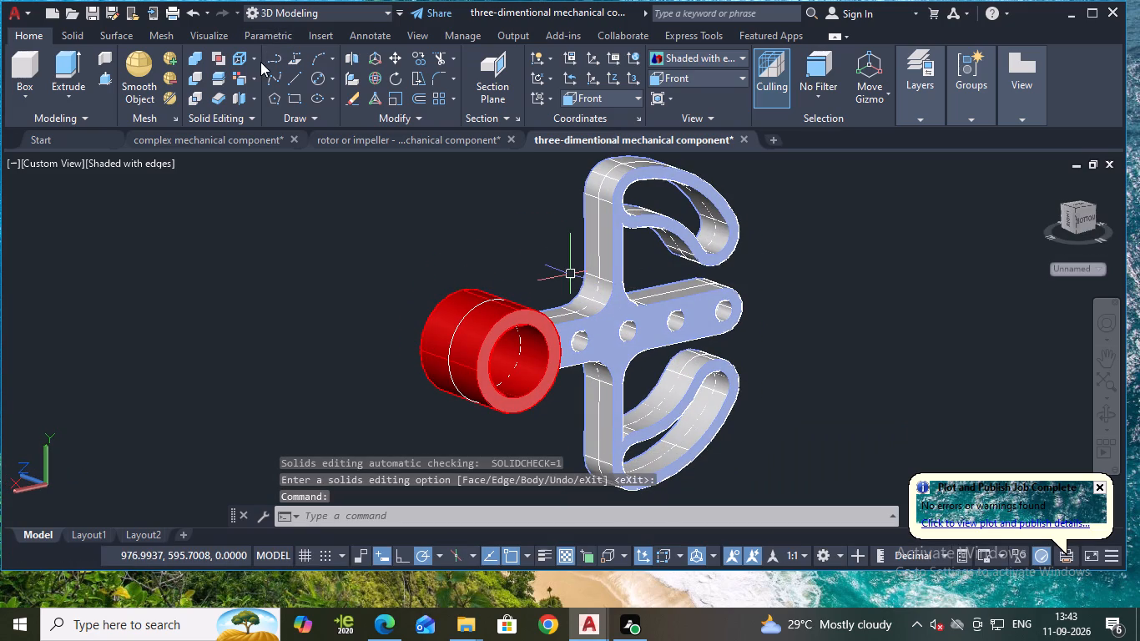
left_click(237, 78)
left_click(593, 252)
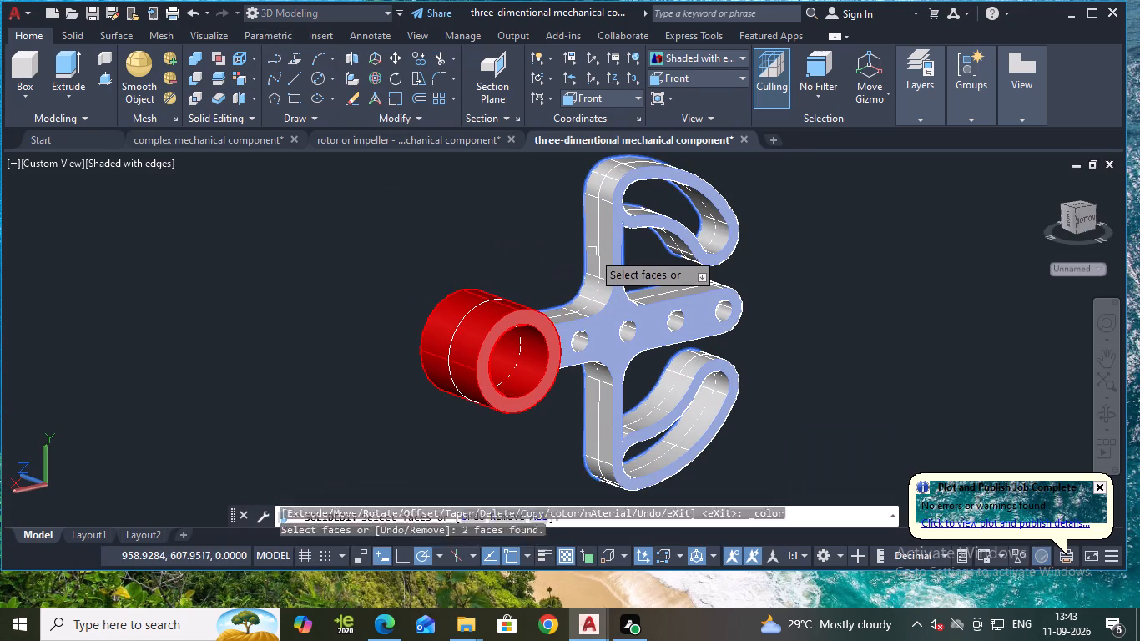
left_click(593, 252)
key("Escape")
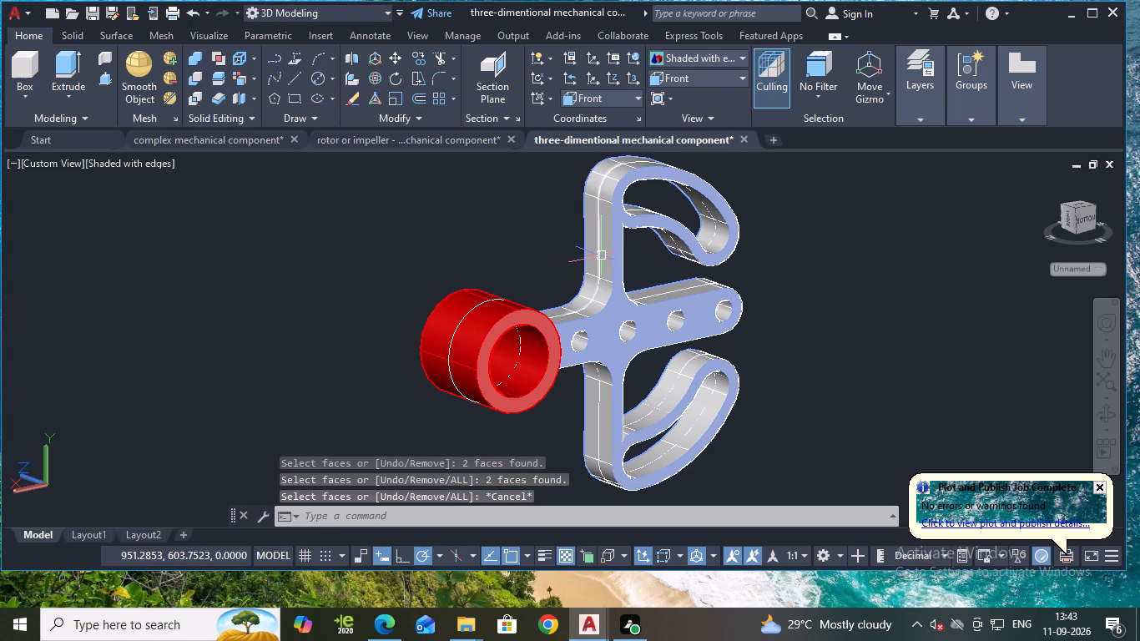
Color the outer edge and slot wall faces of both slotted arms, plus the link's flat top-side face, in index color 210.
left_click(240, 76)
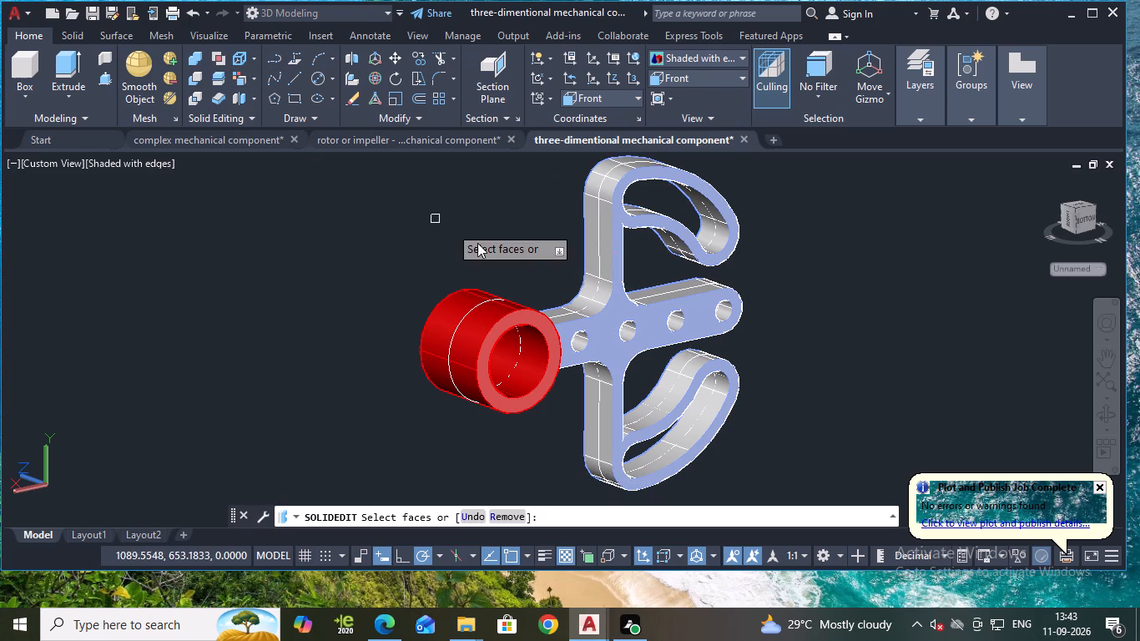
left_click(601, 289)
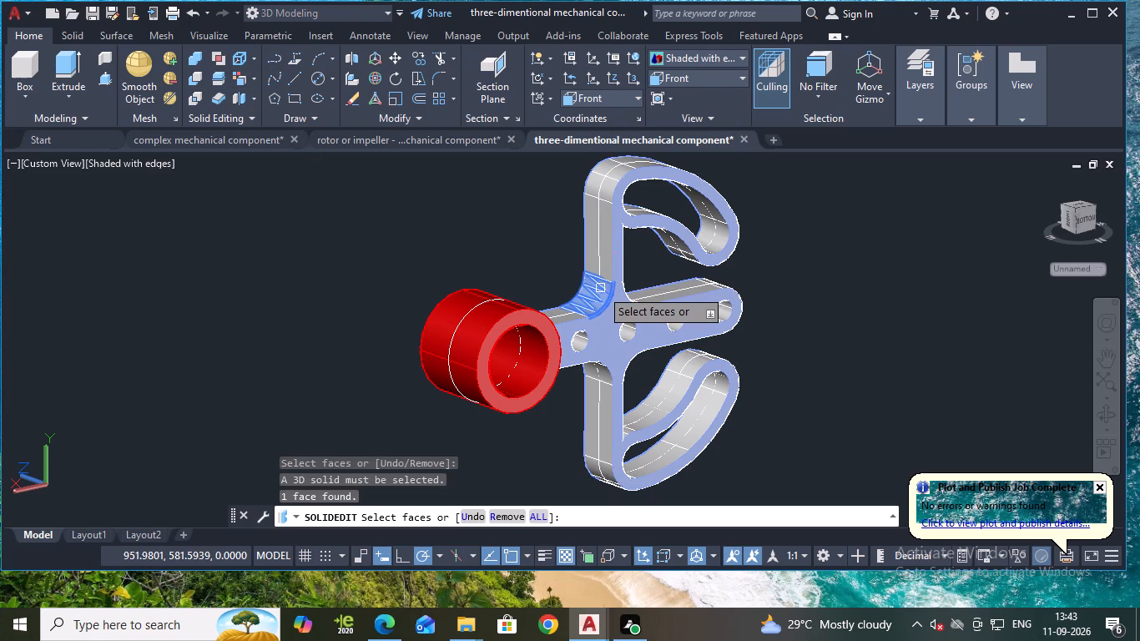
left_click(604, 272)
left_click(608, 188)
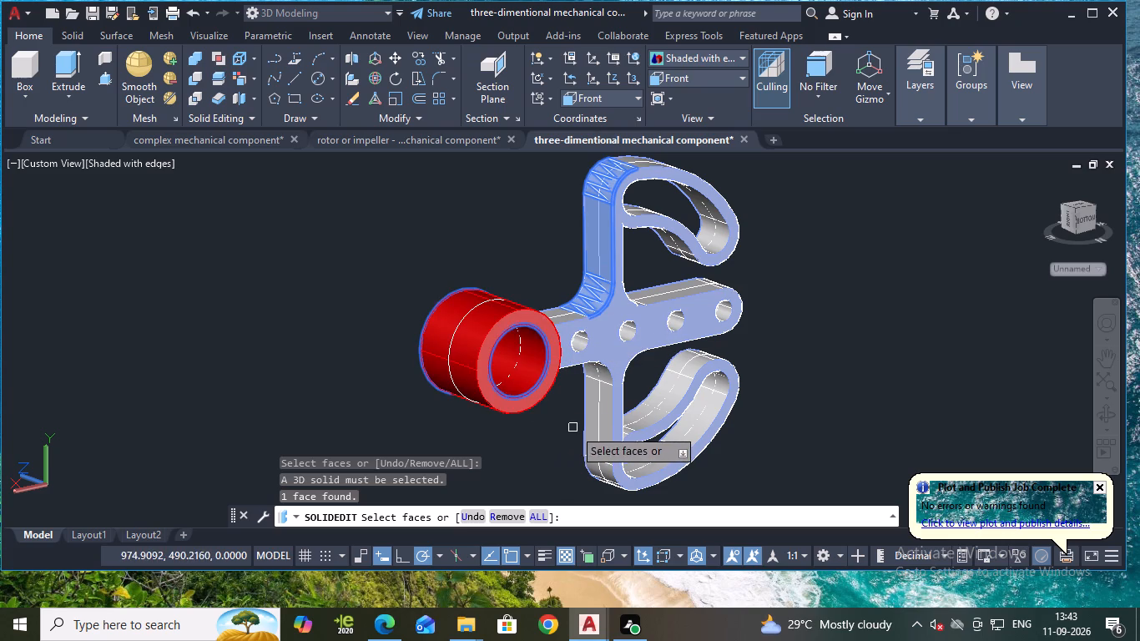
middle_click_drag(573, 428, 508, 456, "shift")
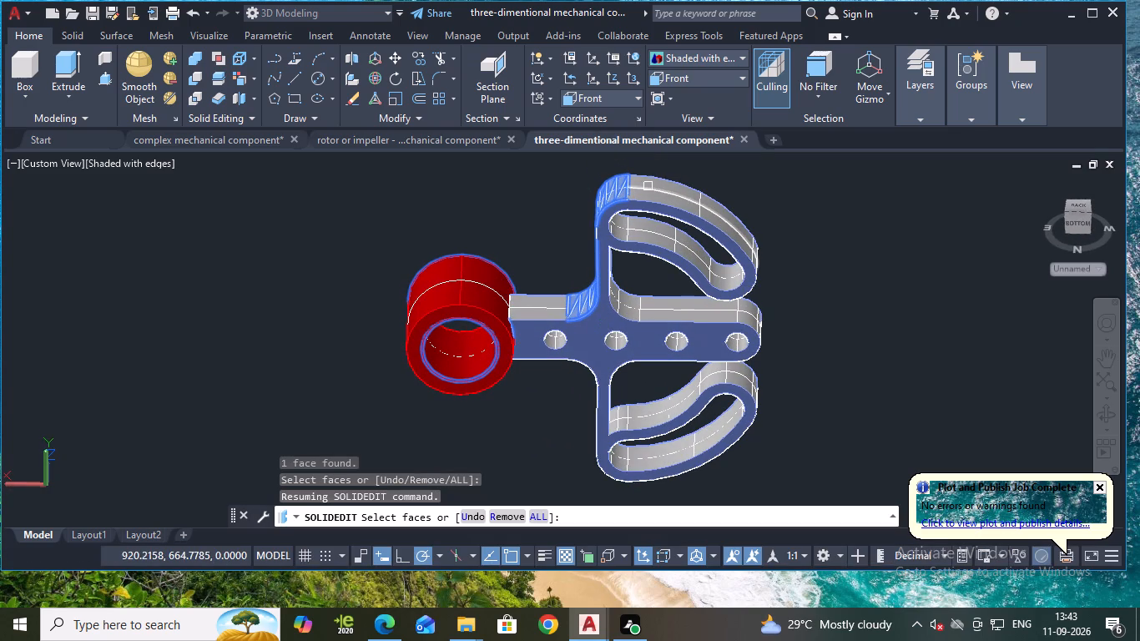
left_click(648, 188)
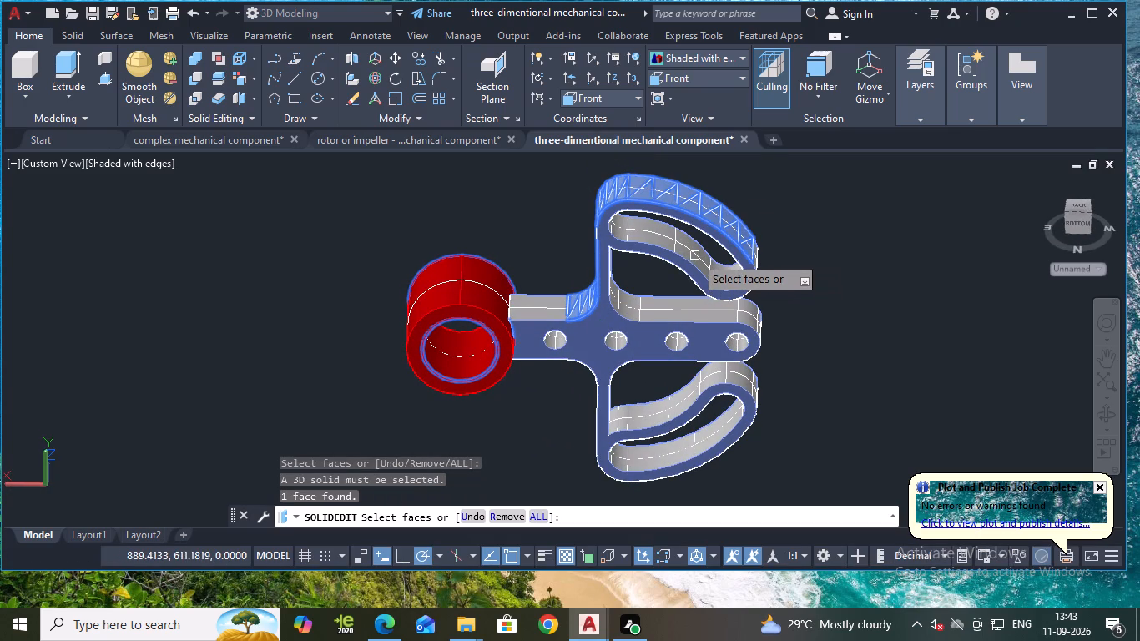
left_click(695, 255)
left_click(731, 279)
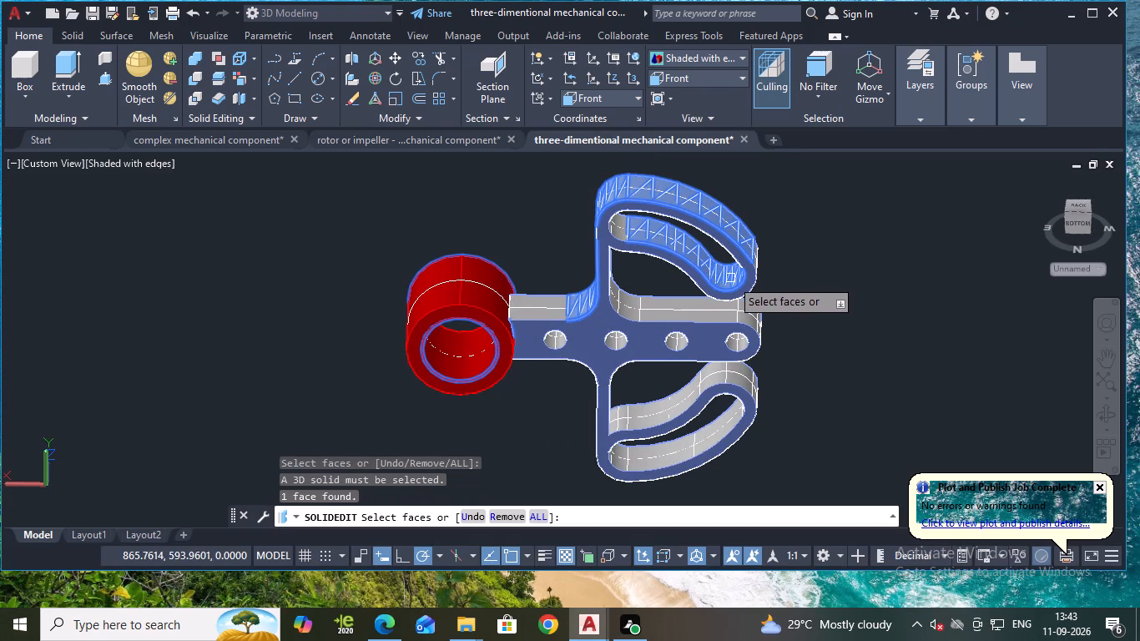
middle_click_drag(831, 305, 789, 227, "shift")
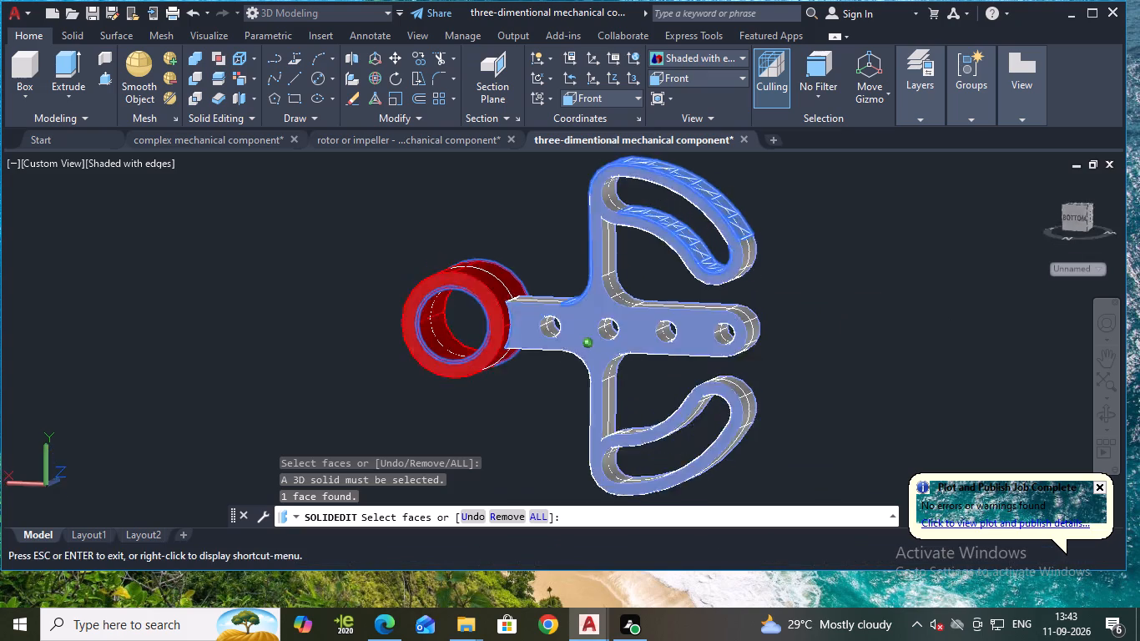
middle_click_drag(789, 227, 778, 215, "shift")
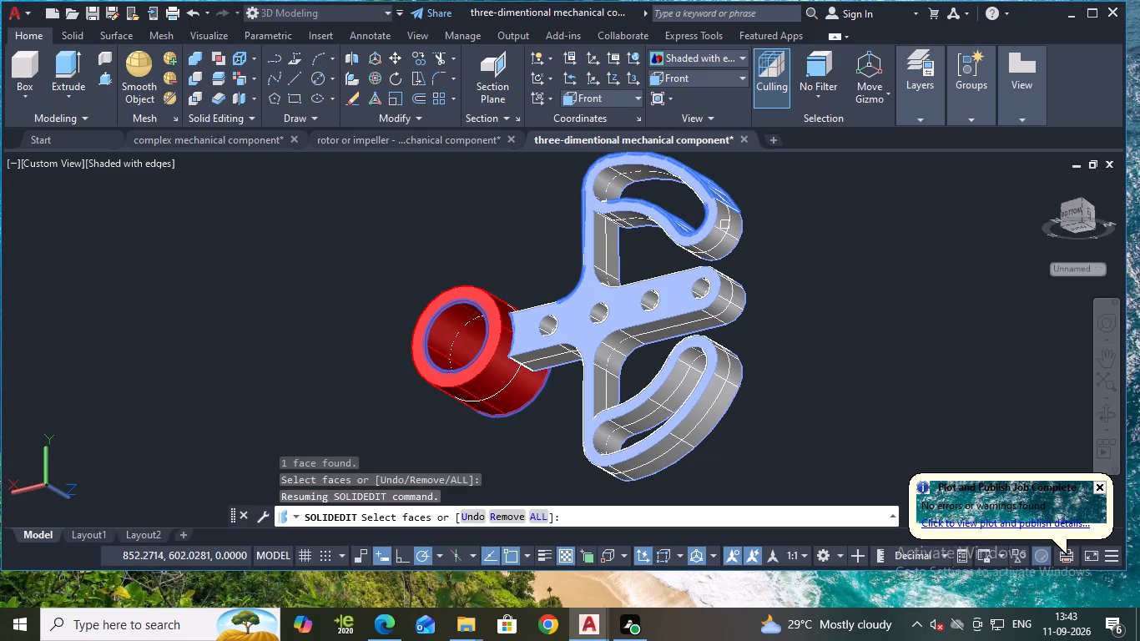
left_click(729, 223)
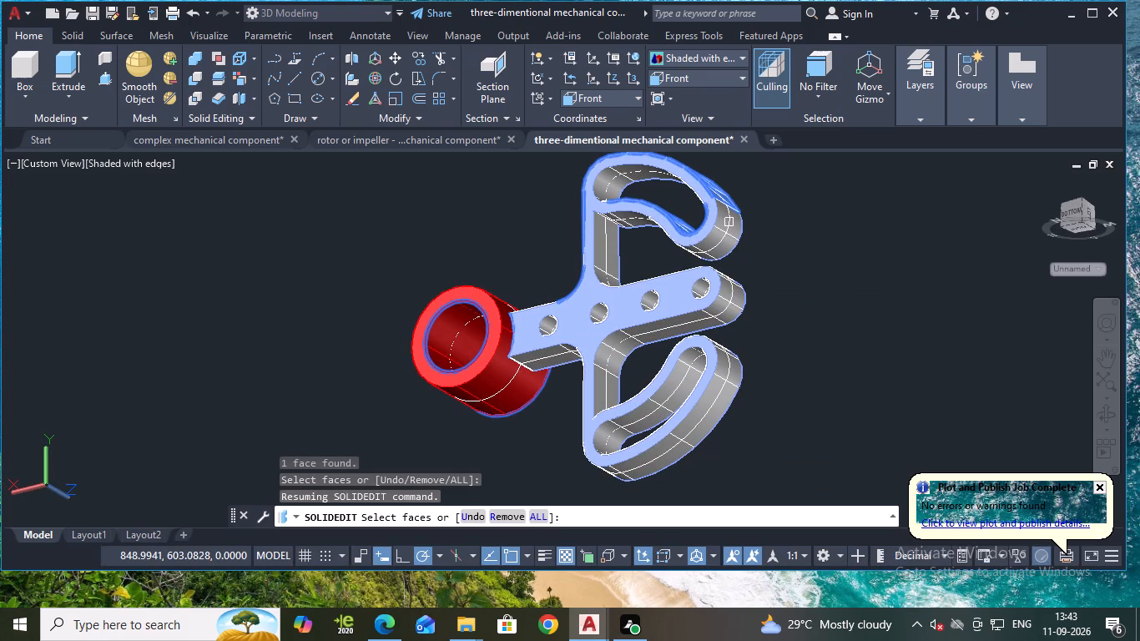
left_click(612, 187)
left_click(638, 177)
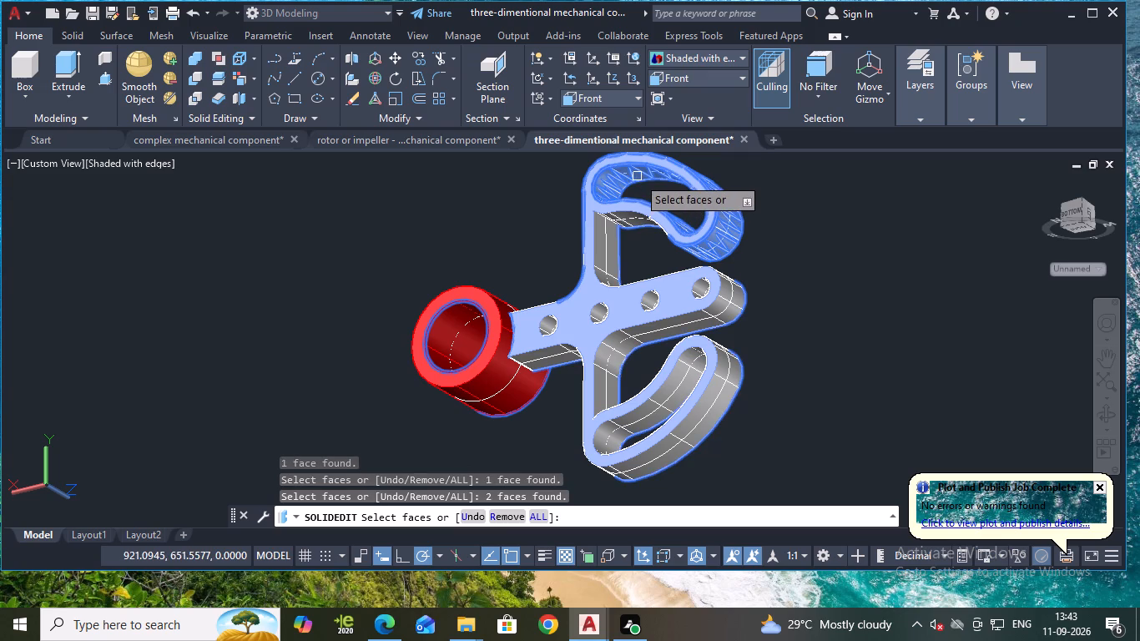
middle_click_drag(786, 251, 673, 302, "shift")
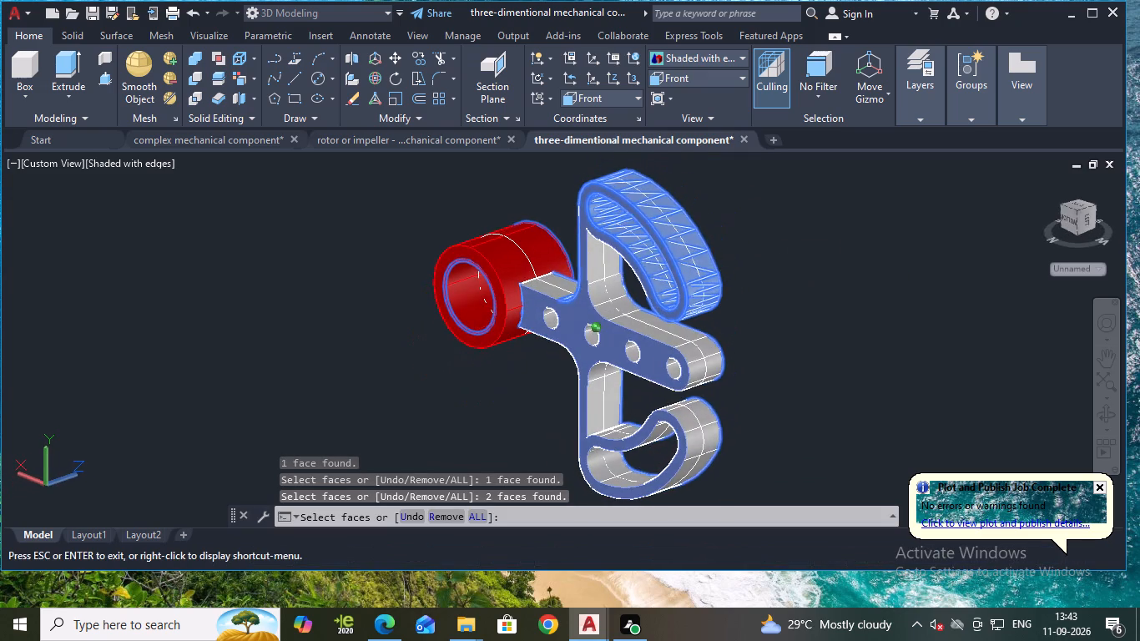
middle_click_drag(673, 302, 574, 284, "shift")
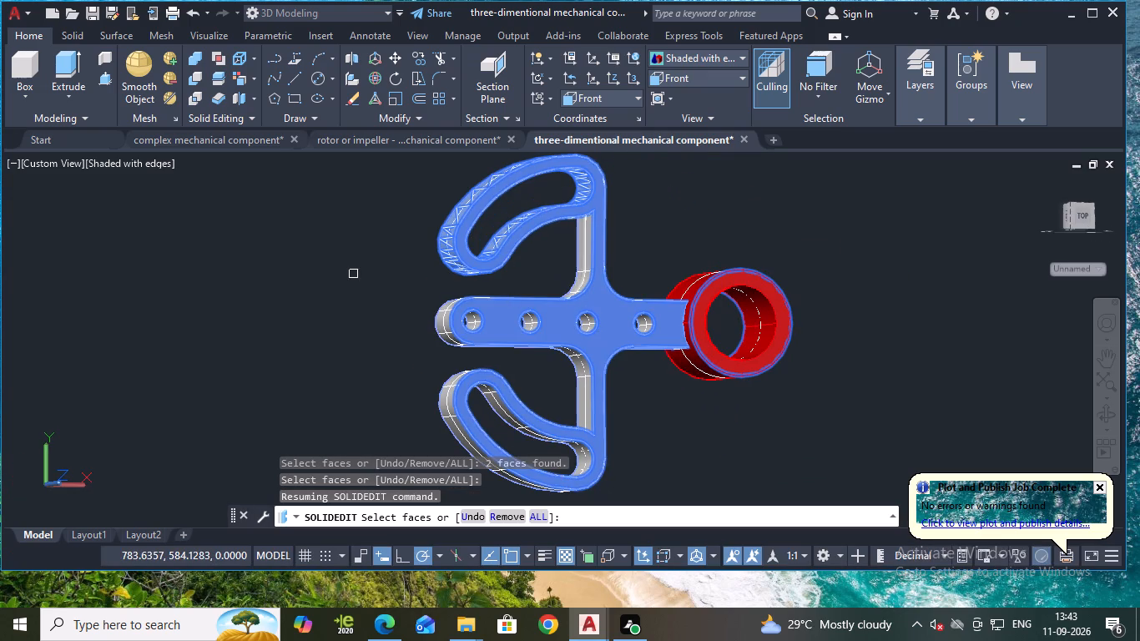
middle_click_drag(355, 272, 577, 270, "shift")
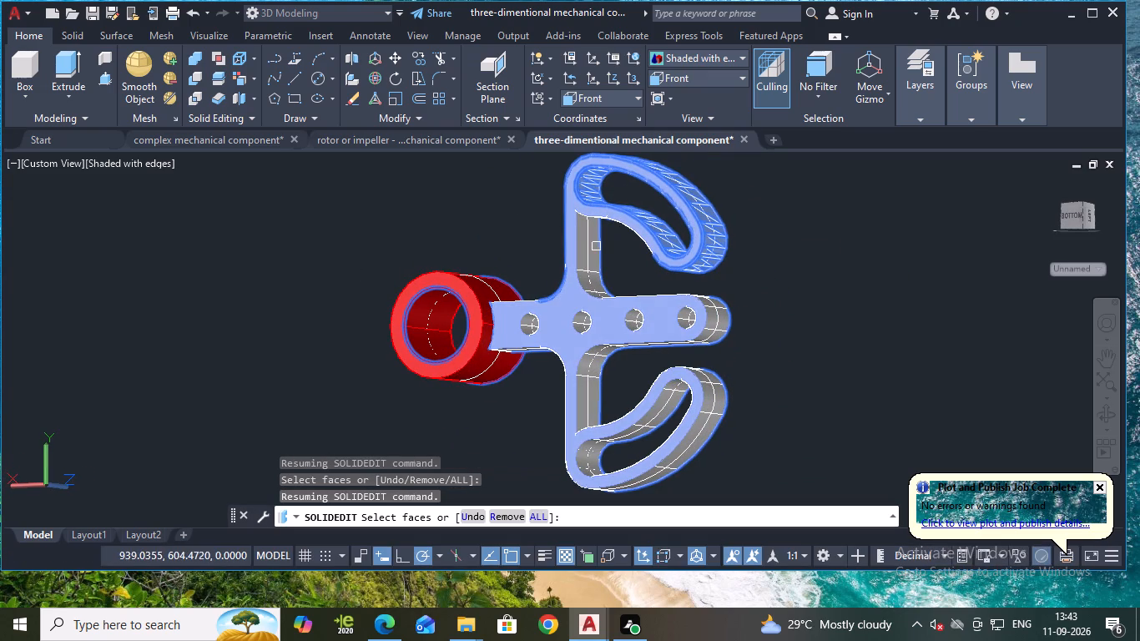
middle_click_drag(804, 389, 781, 334)
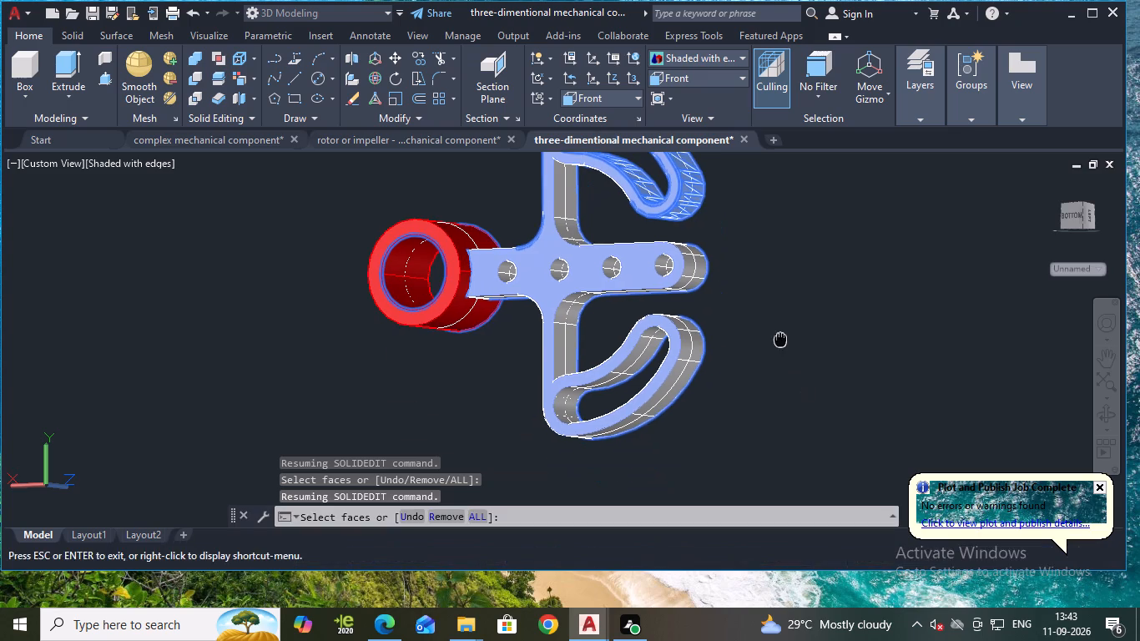
middle_click_drag(781, 334, 780, 334)
middle_click_drag(772, 330, 788, 408, "shift")
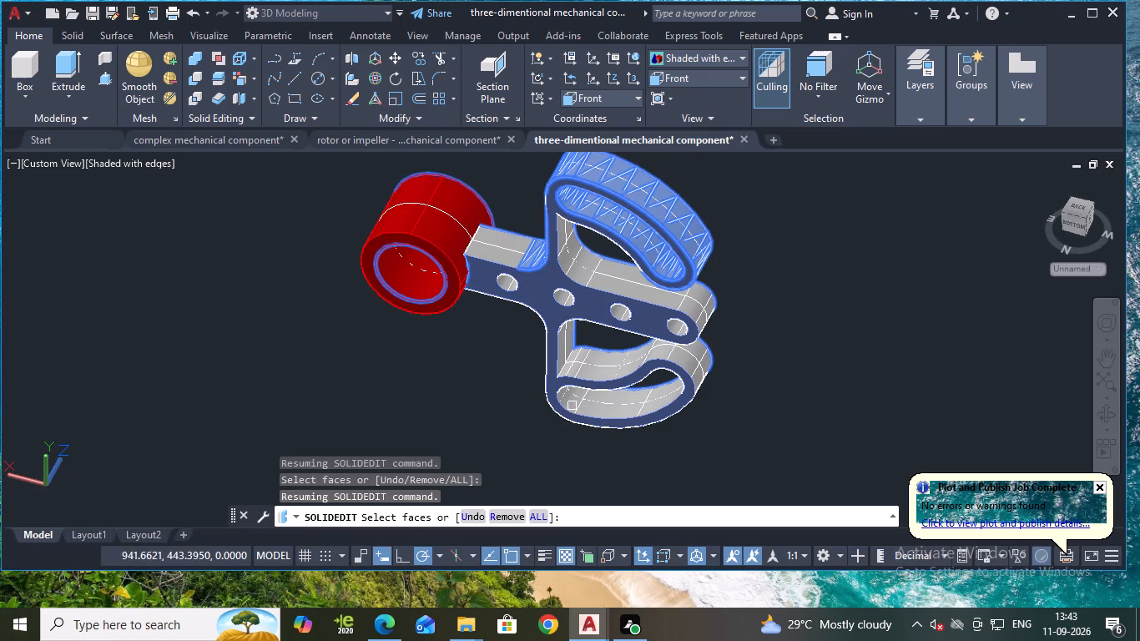
left_click(606, 407)
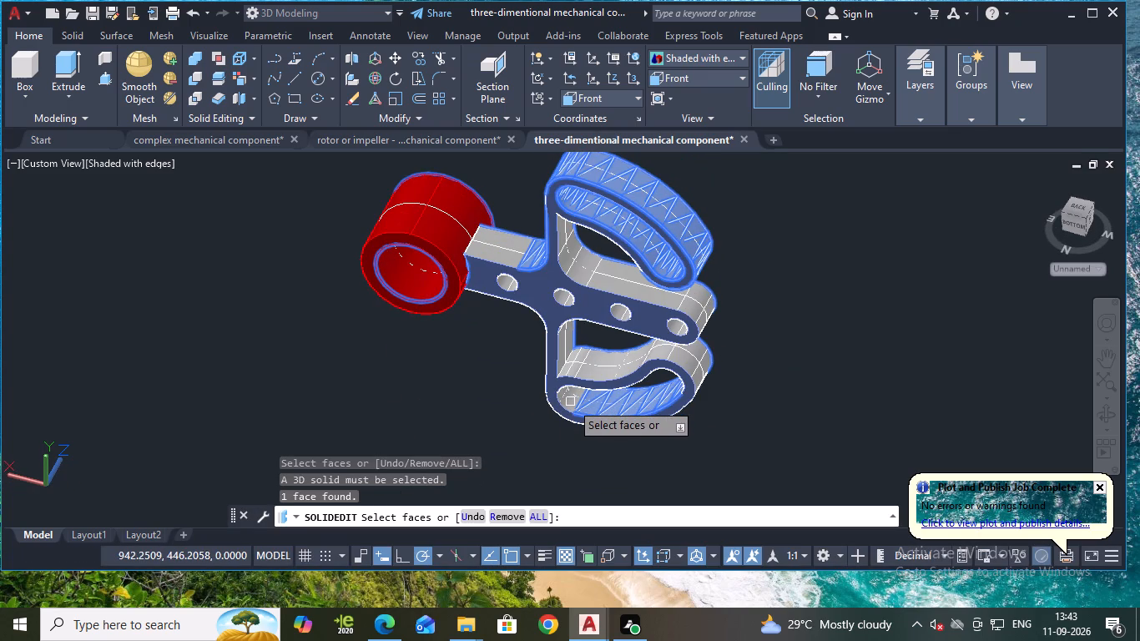
left_click(572, 402)
left_click(594, 368)
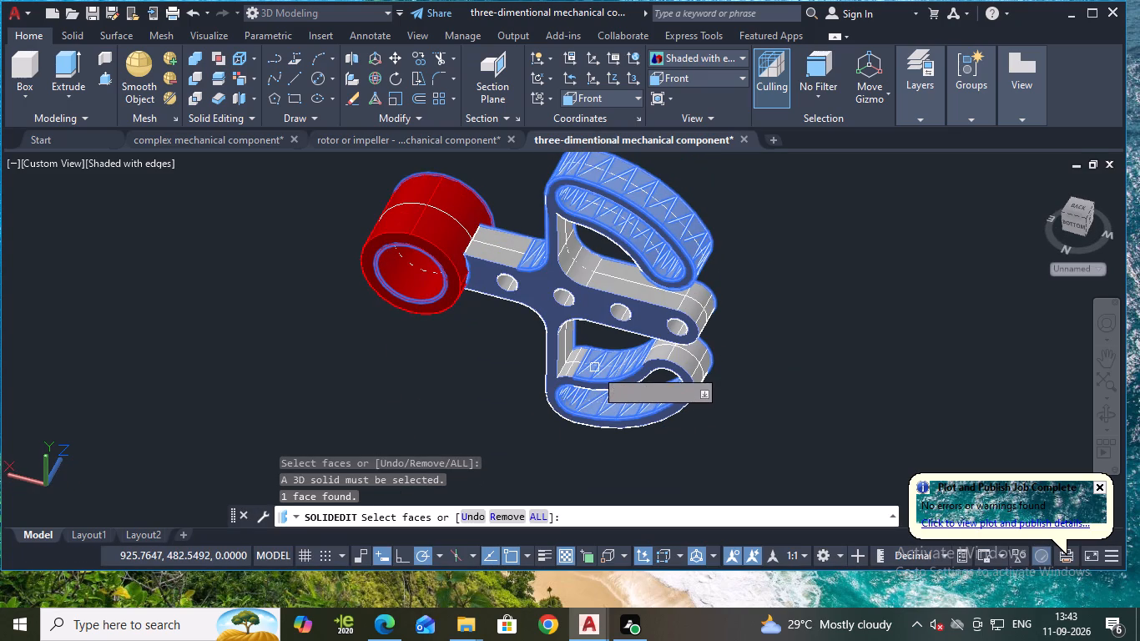
left_click(573, 365)
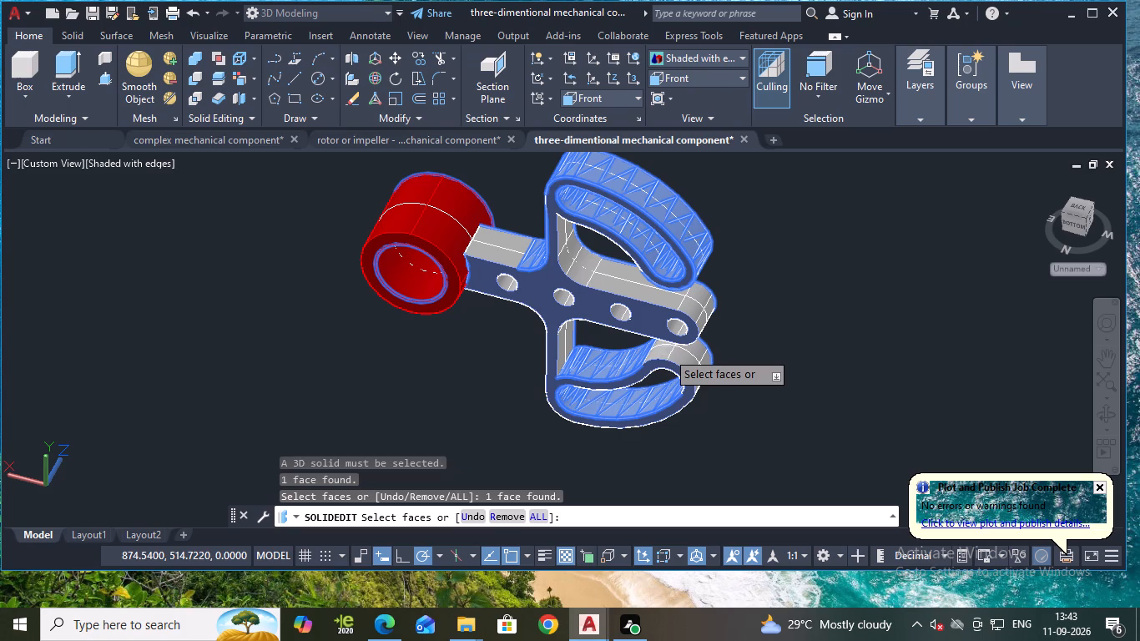
left_click(667, 351)
scroll(771, 390, "down", 1, "shift")
middle_click_drag(771, 390, 675, 288, "shift")
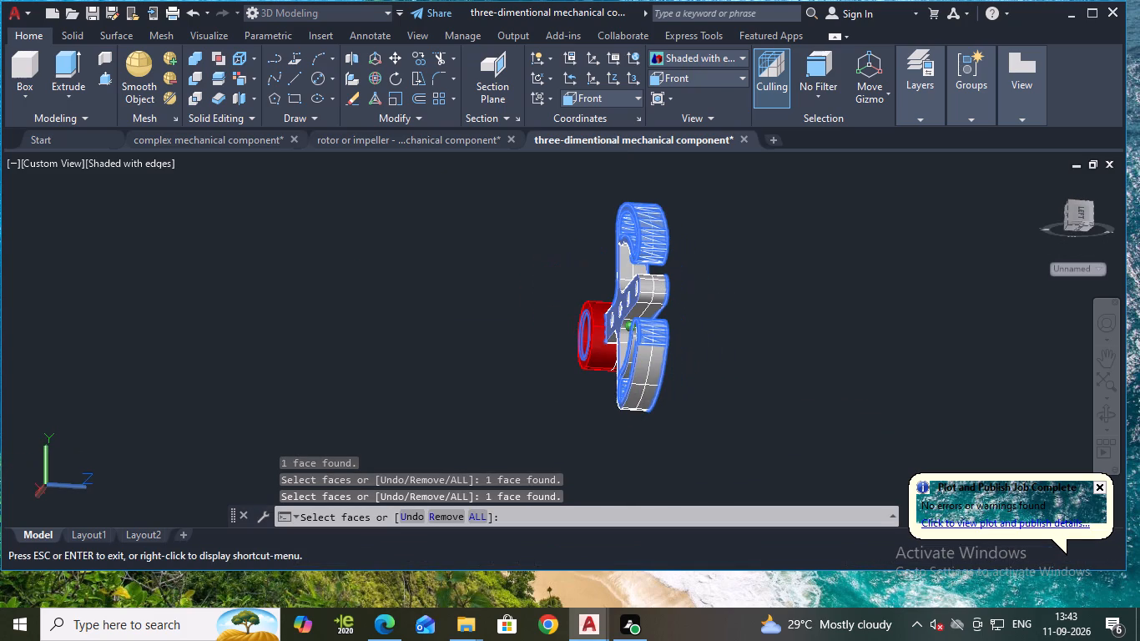
left_click(641, 376)
left_click(645, 375)
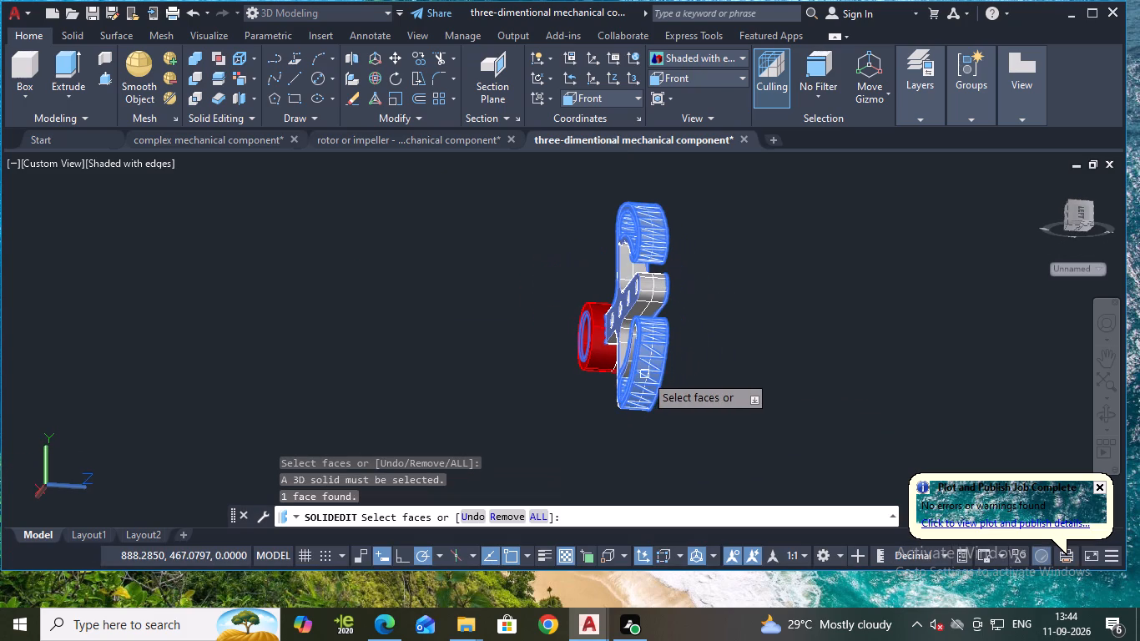
middle_click_drag(705, 363, 506, 397, "shift")
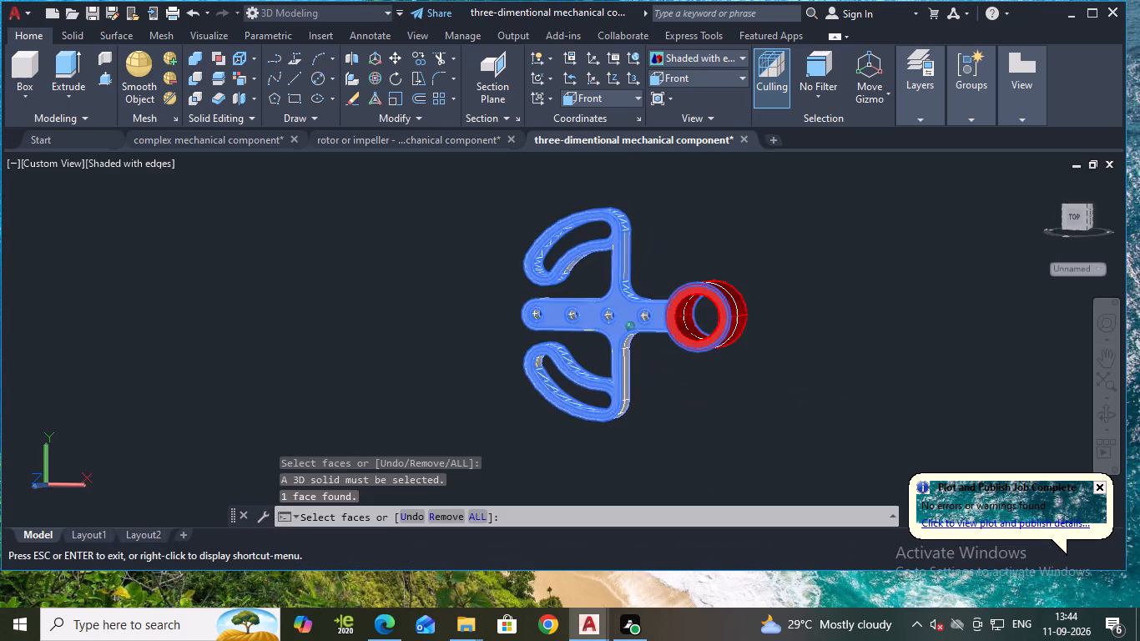
middle_click_drag(506, 397, 802, 379, "shift")
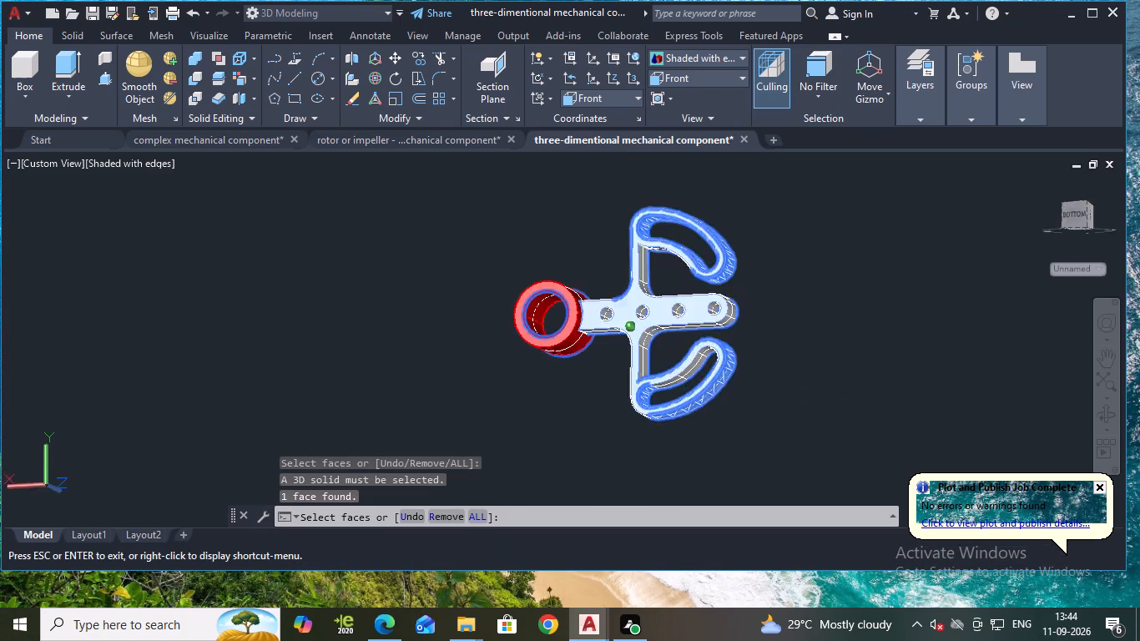
middle_click_drag(802, 379, 802, 395, "shift")
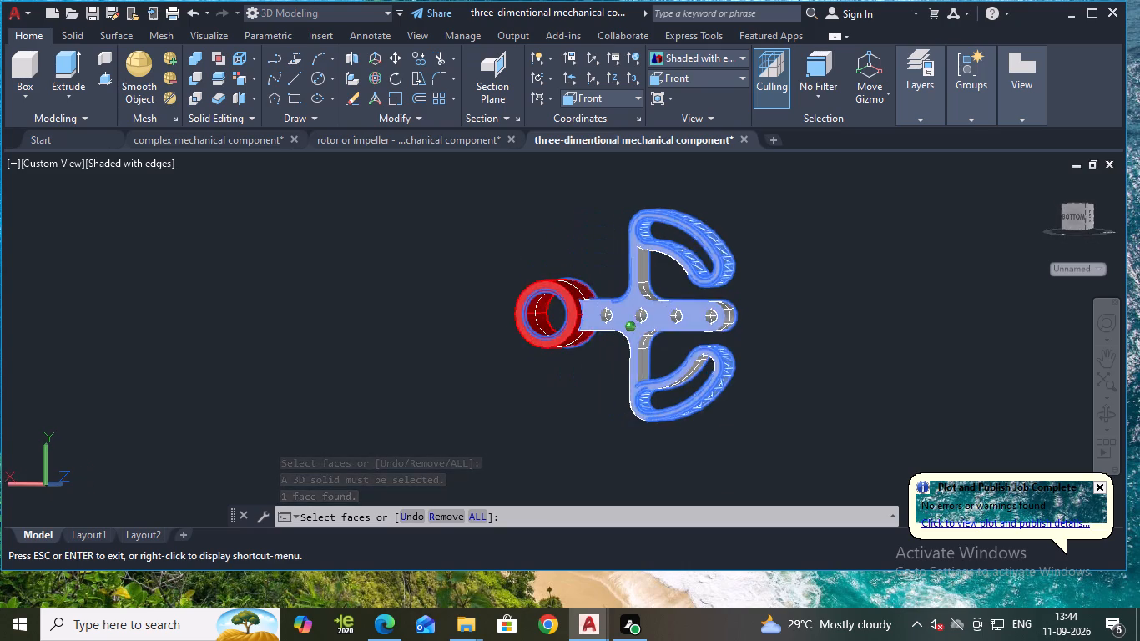
middle_click_drag(802, 395, 834, 393, "shift")
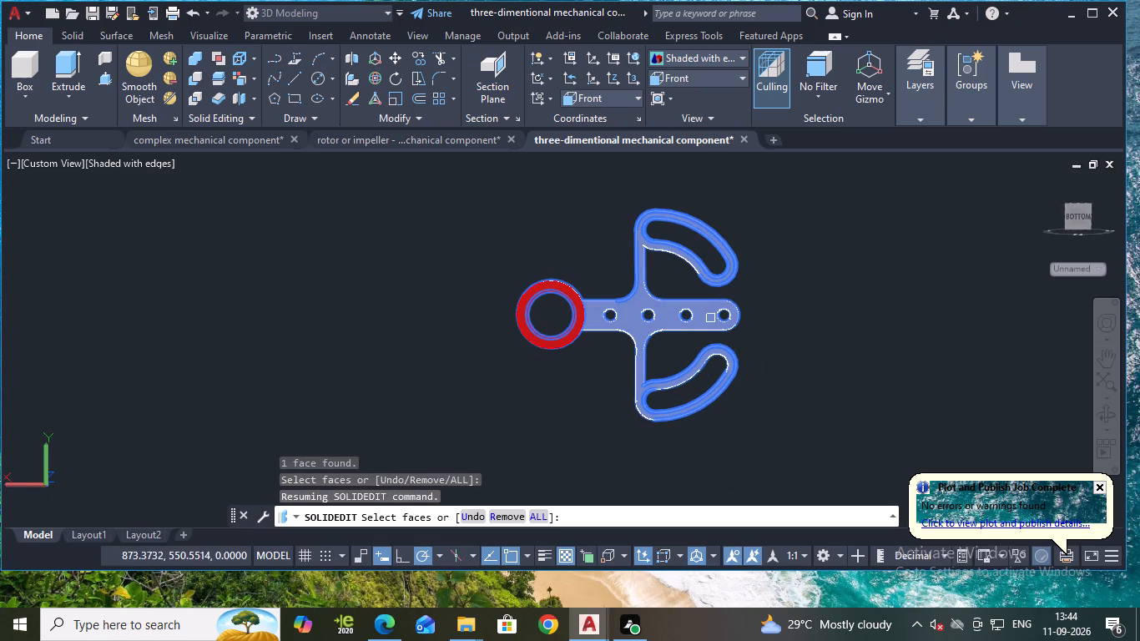
key("Return")
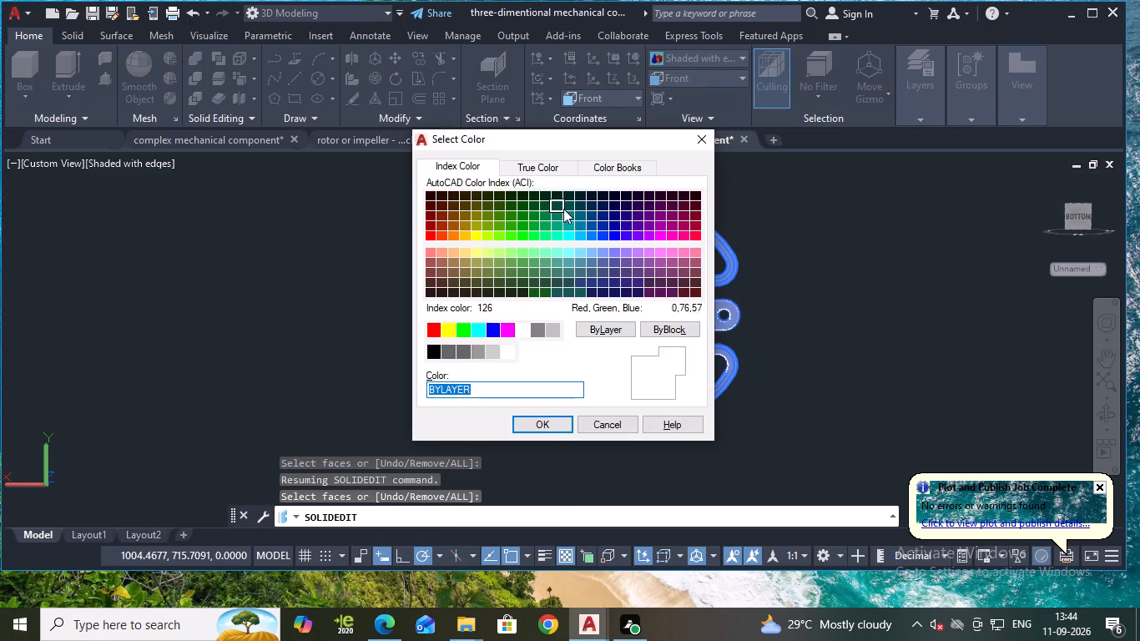
left_click(673, 244)
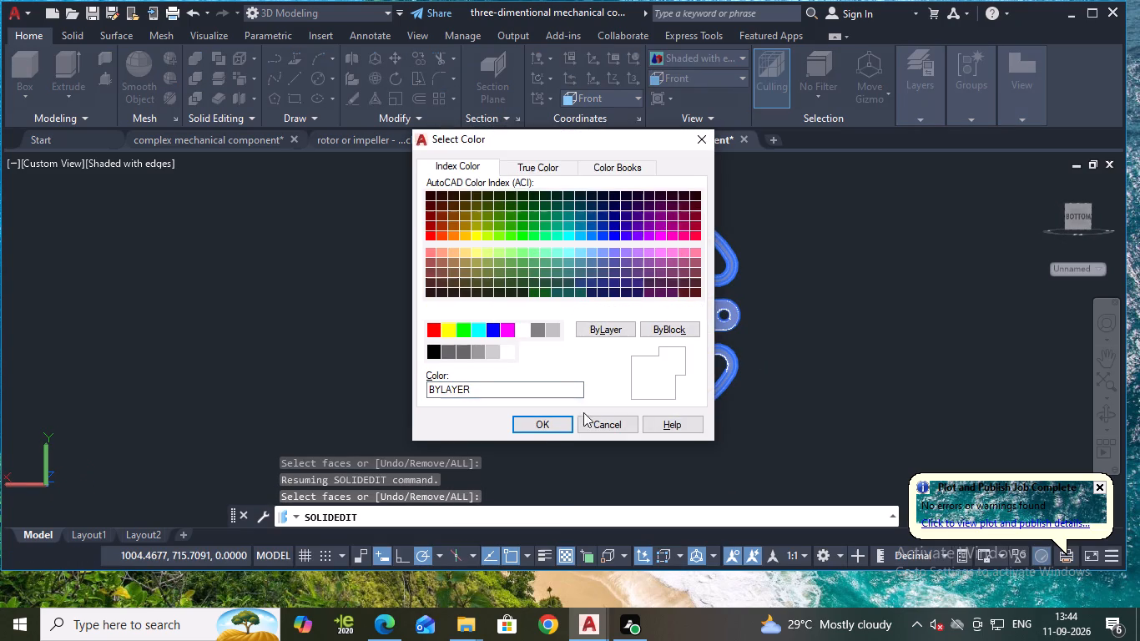
left_click(663, 235)
left_click(530, 417)
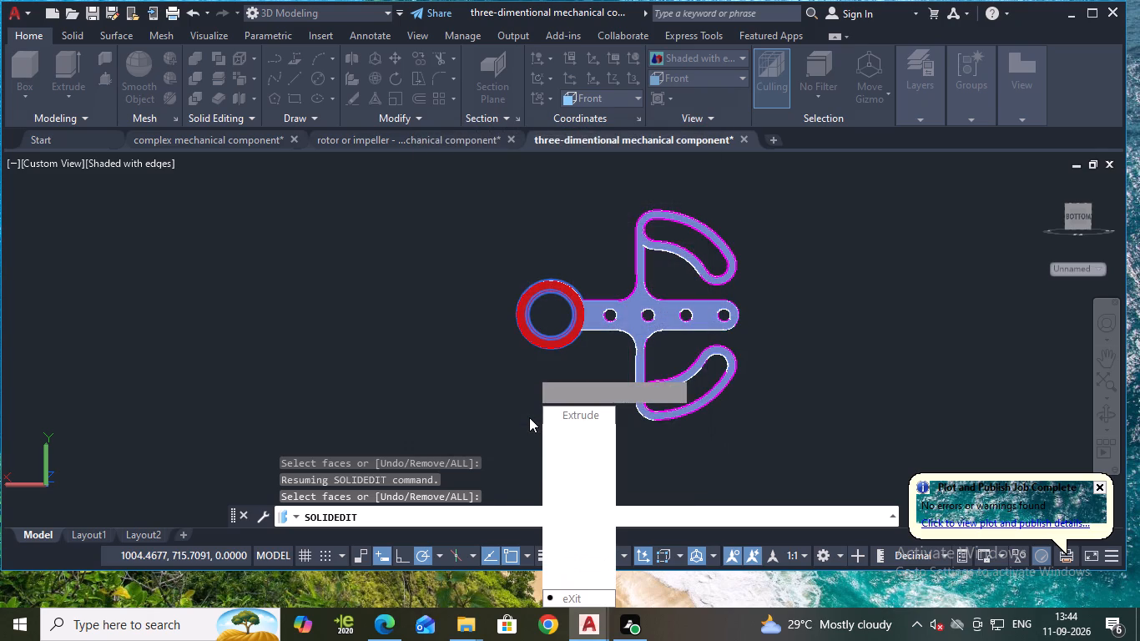
key("Return")
key("Return")
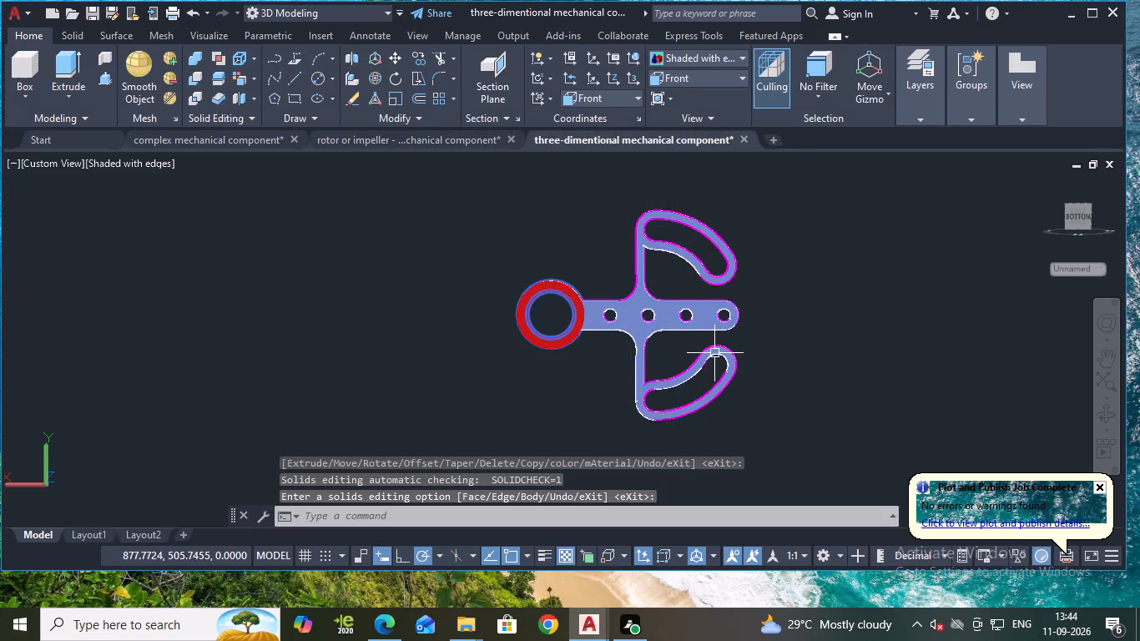
Color one slotted arm's concave outer face and the other arm's uncolored slot-end and curved slot wall faces in index color 220.
middle_click_drag(904, 346, 608, 367, "shift")
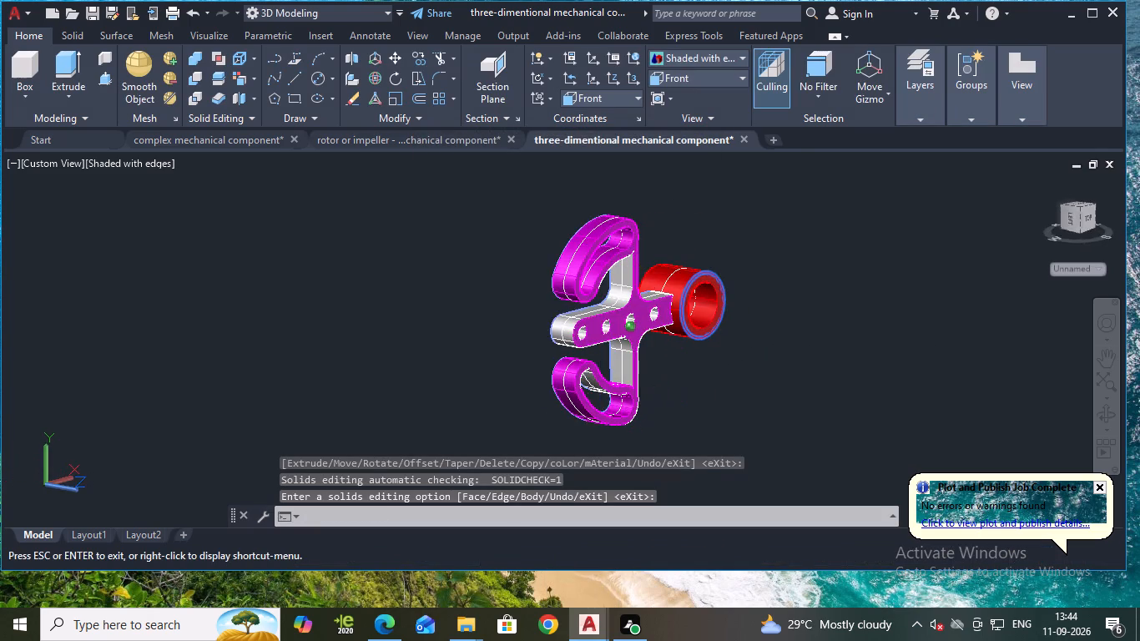
middle_click_drag(608, 367, 492, 334, "shift")
scroll(598, 316, "up", 1)
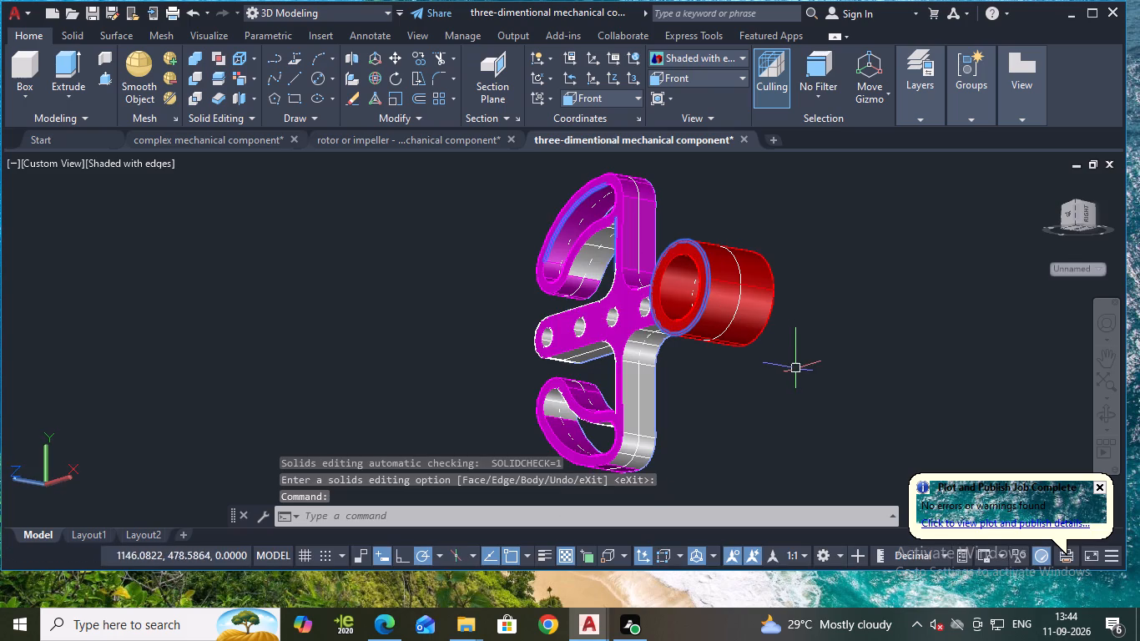
middle_click_drag(761, 389, 774, 396, "shift")
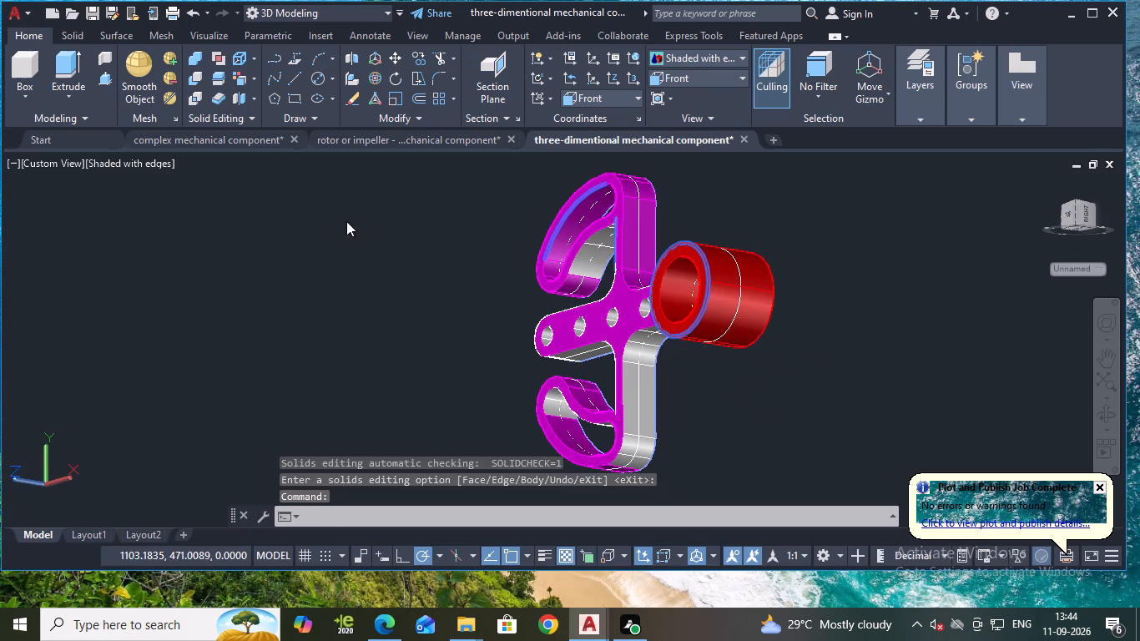
left_click(241, 83)
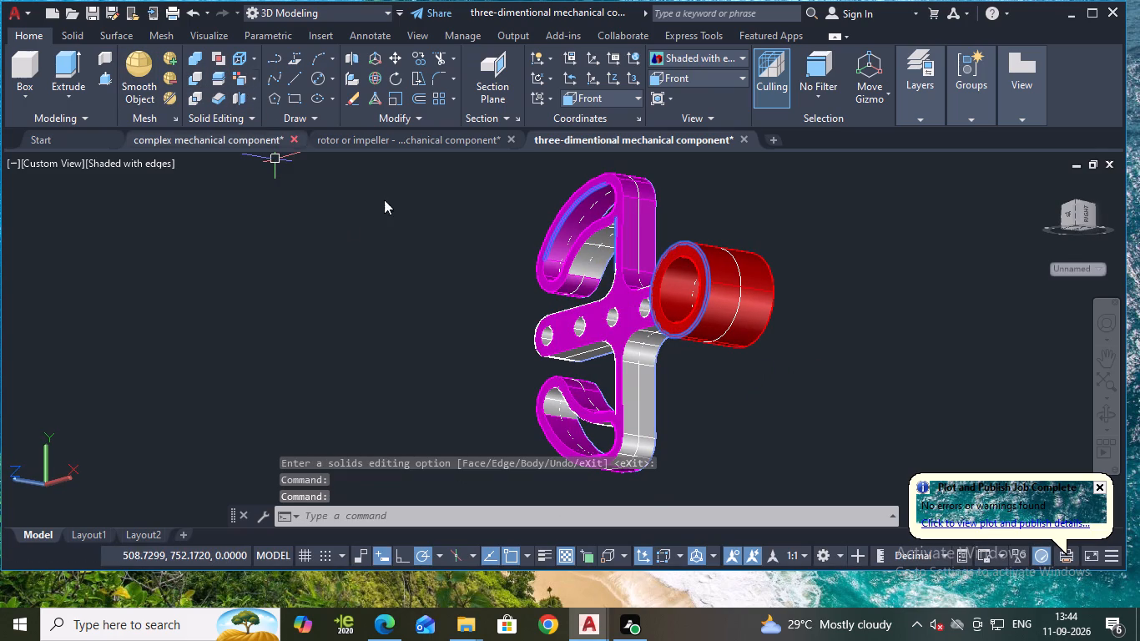
left_click(595, 250)
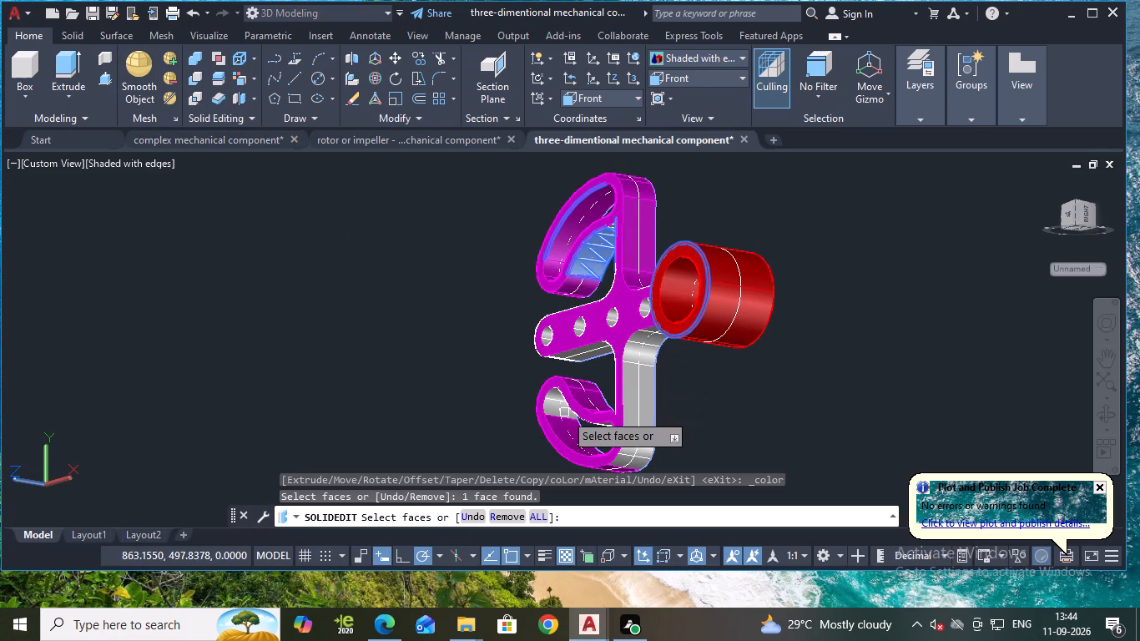
left_click(565, 412)
middle_click_drag(478, 364, 678, 380, "shift")
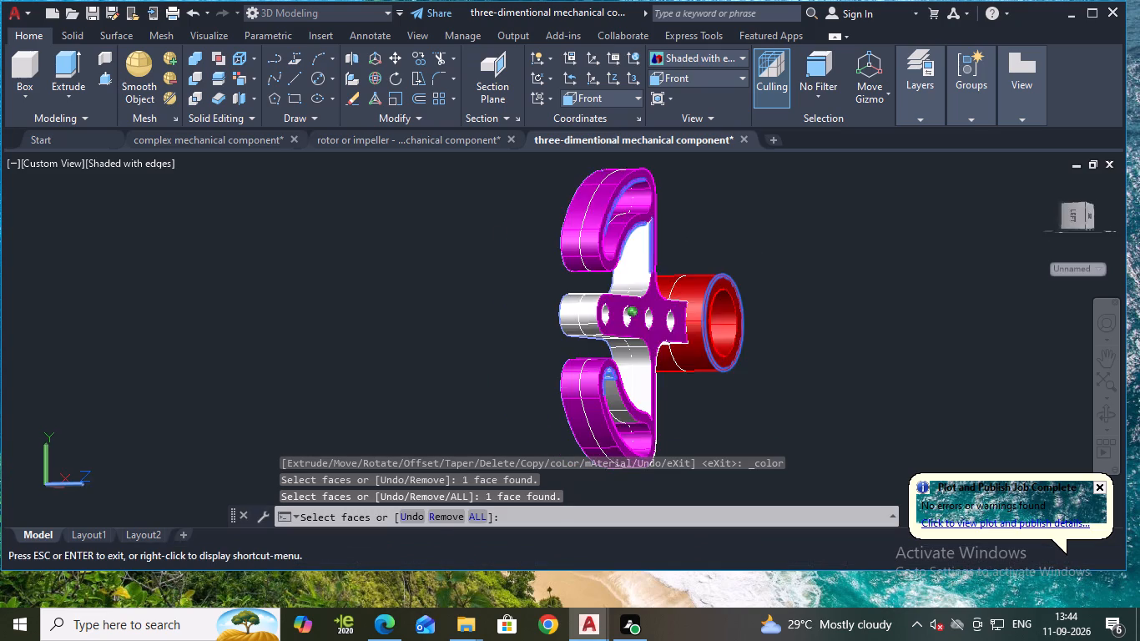
middle_click_drag(678, 380, 638, 389, "shift")
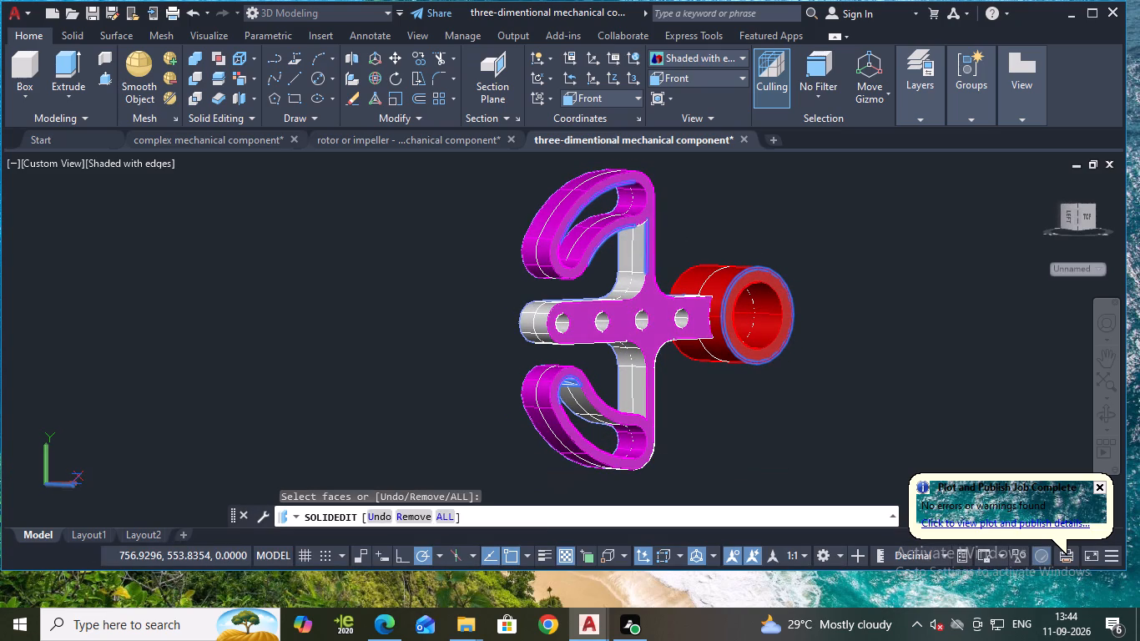
left_click(580, 408)
middle_click_drag(705, 430, 694, 408, "shift")
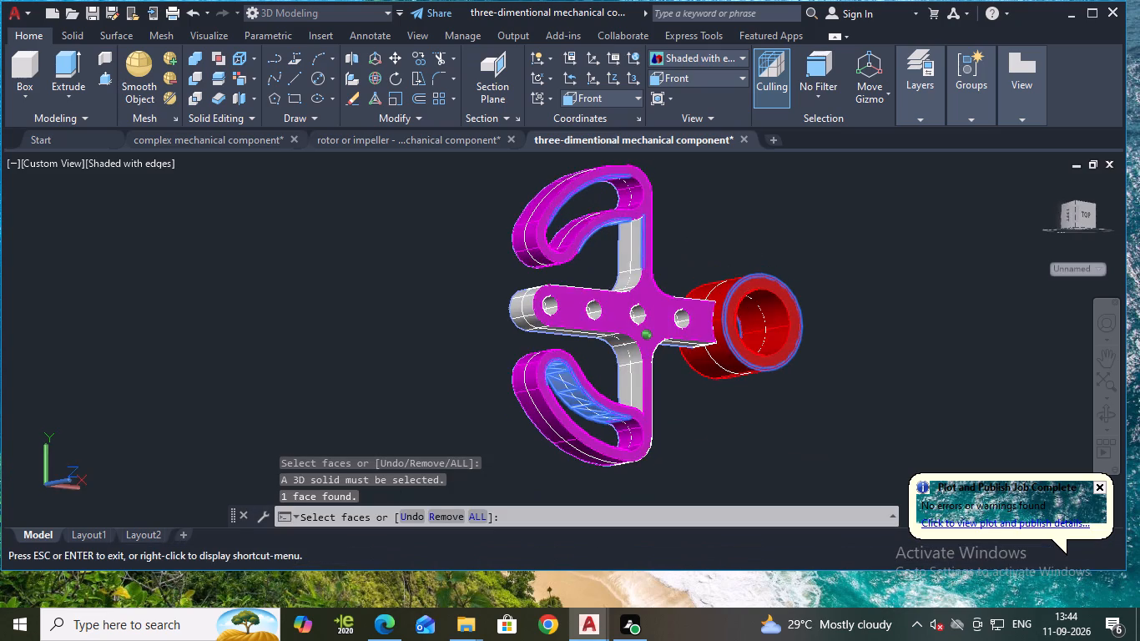
middle_click_drag(694, 408, 632, 418, "shift")
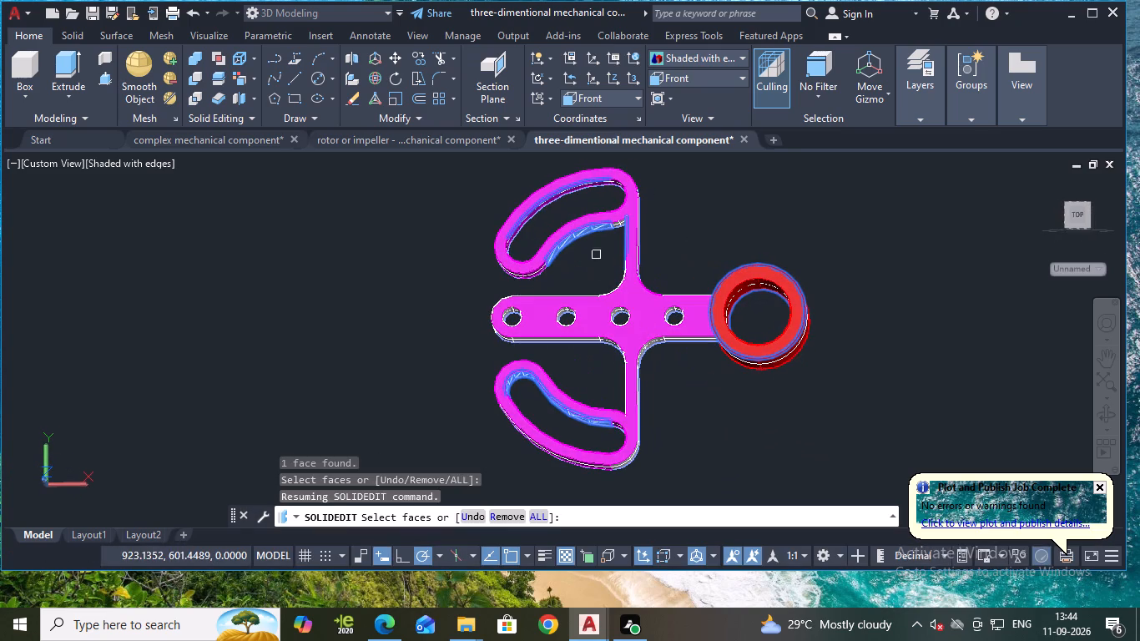
scroll(603, 245, "up", 2)
middle_click_drag(607, 245, 626, 211, "shift")
left_click(637, 219)
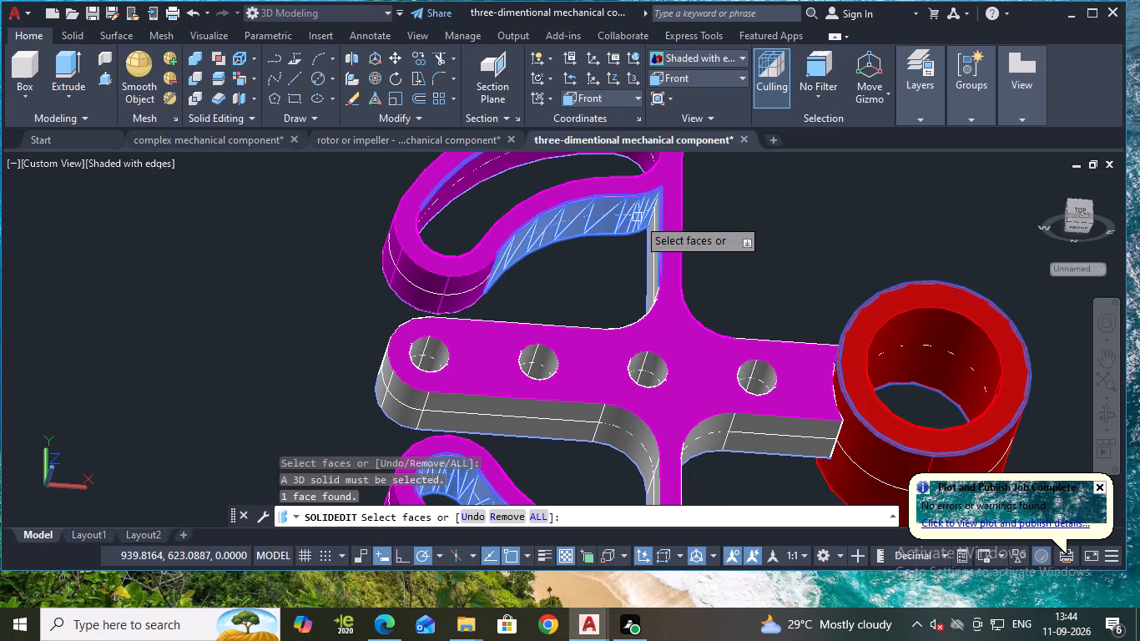
middle_click_drag(734, 235, 691, 329, "shift")
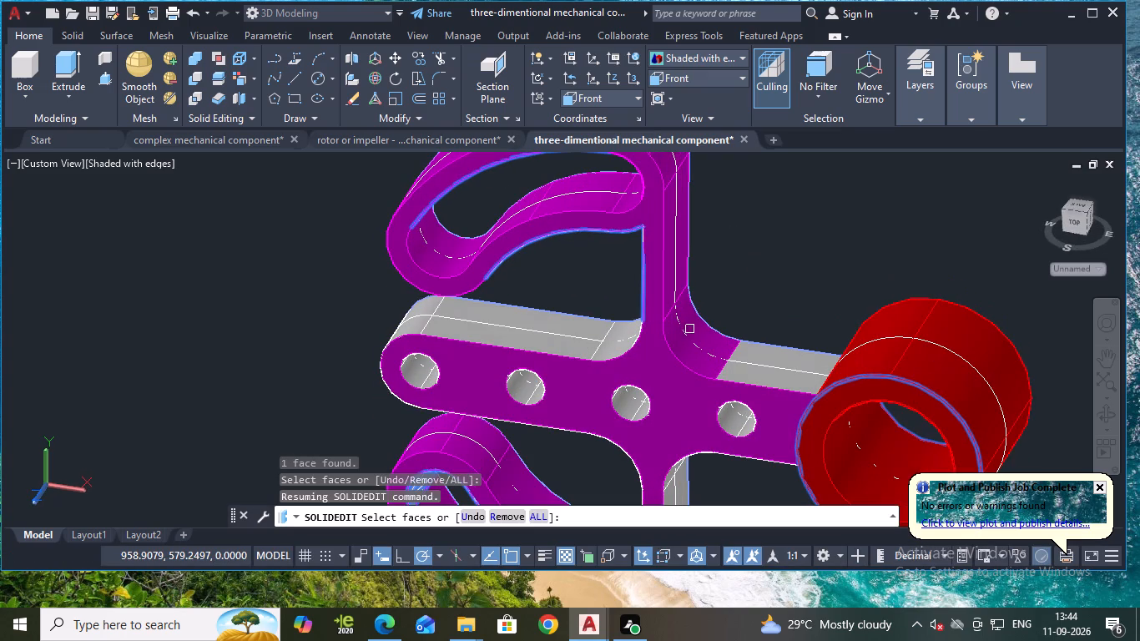
key("Return")
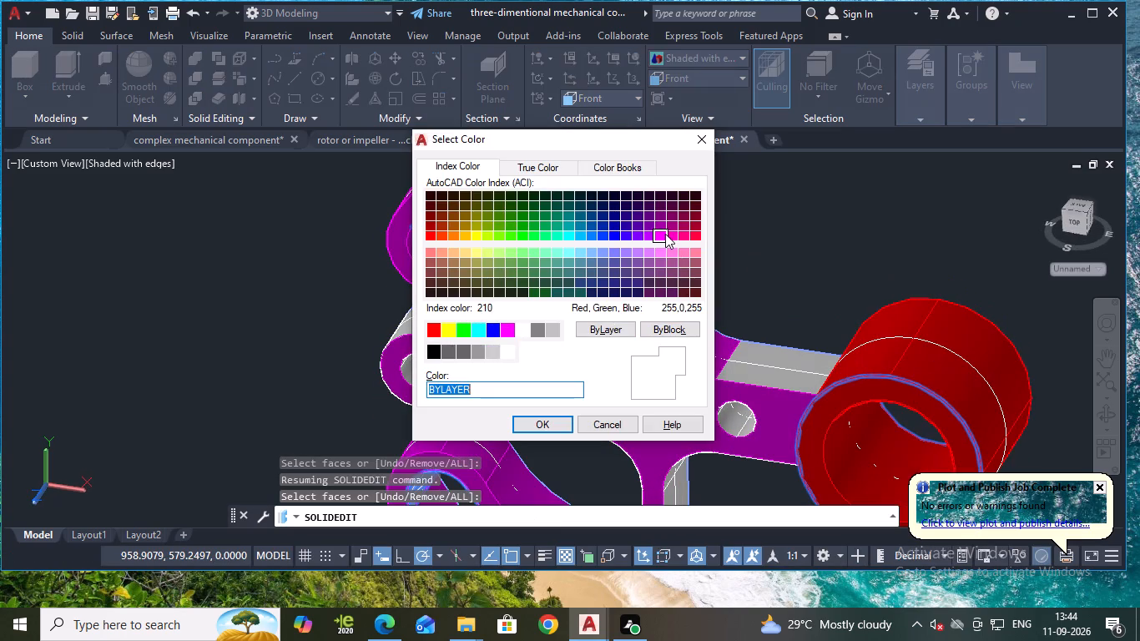
left_click(675, 238)
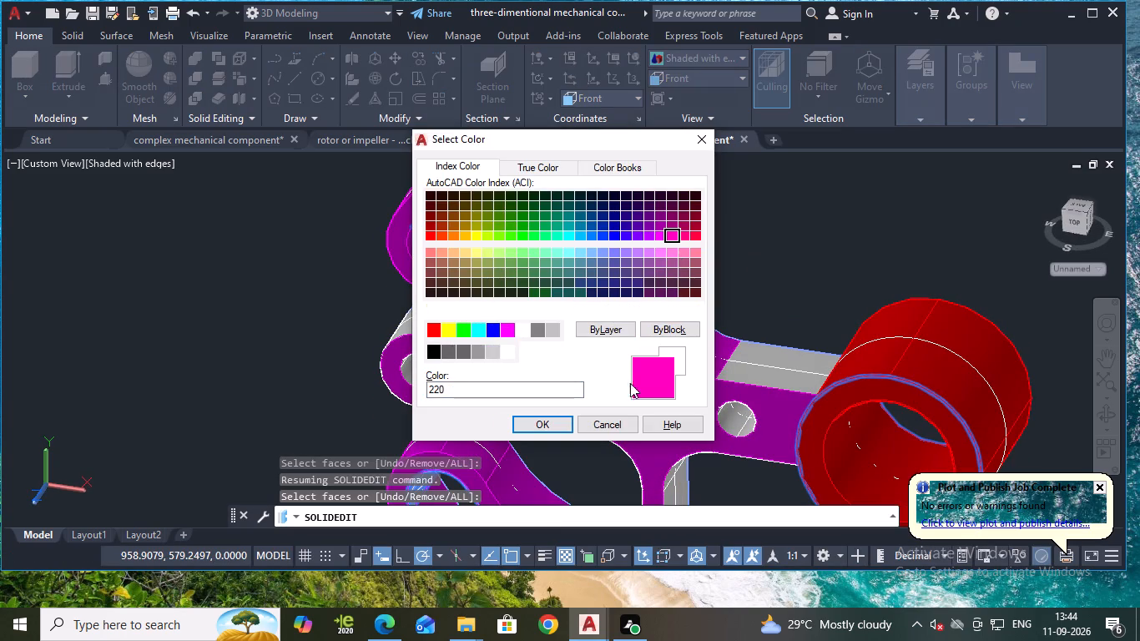
left_click(542, 421)
key("Return")
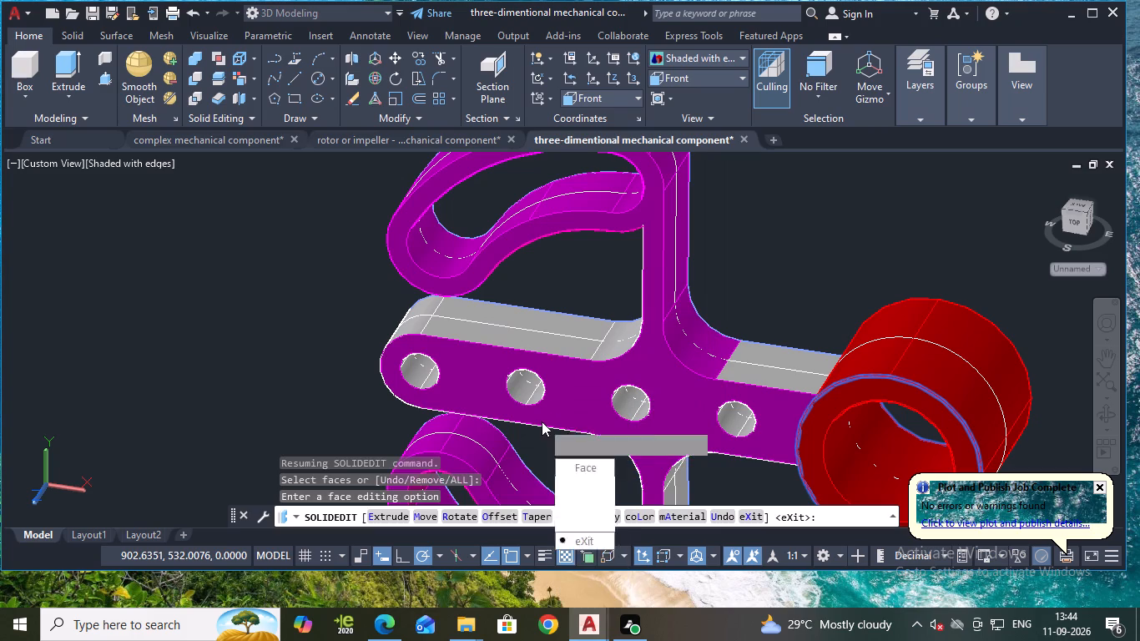
key("Return")
Color one arm's corner, stem and fillet faces, the ring-side hole wall, the link's ring-side edges and its flat underside in index color 220.
scroll(770, 340, "down", 1)
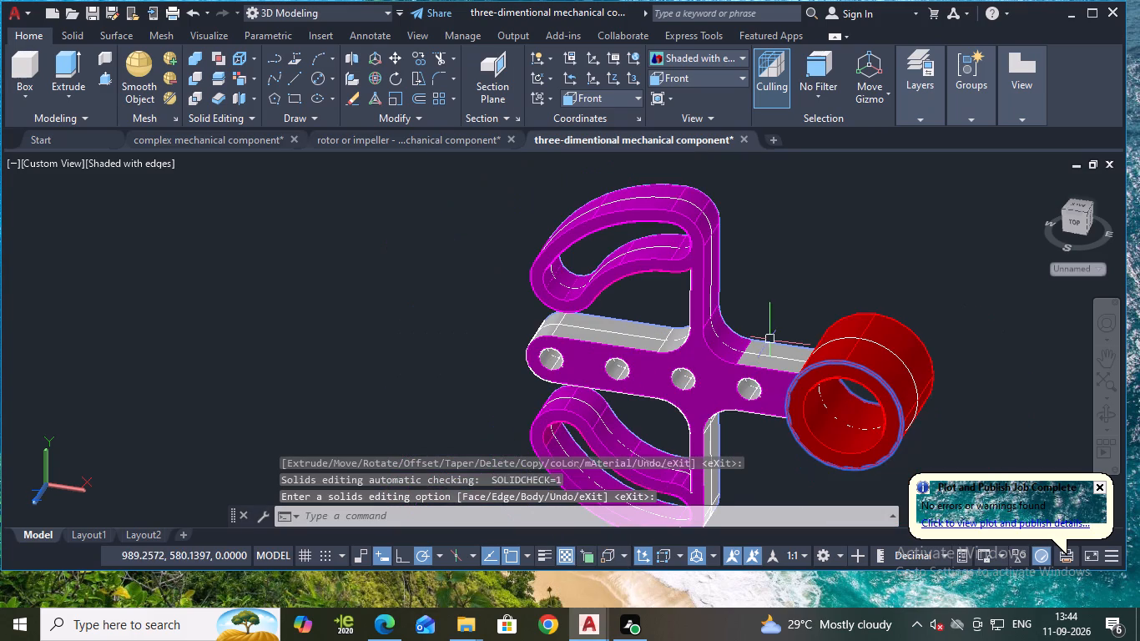
middle_click_drag(817, 467, 807, 374, "shift")
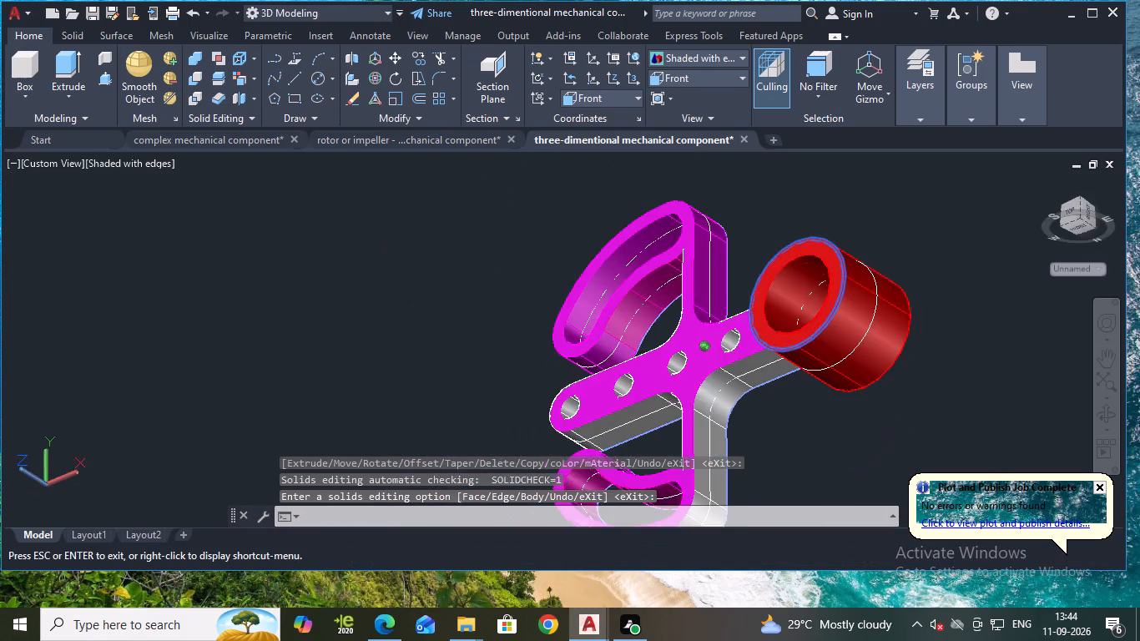
middle_click_drag(807, 374, 838, 472, "shift")
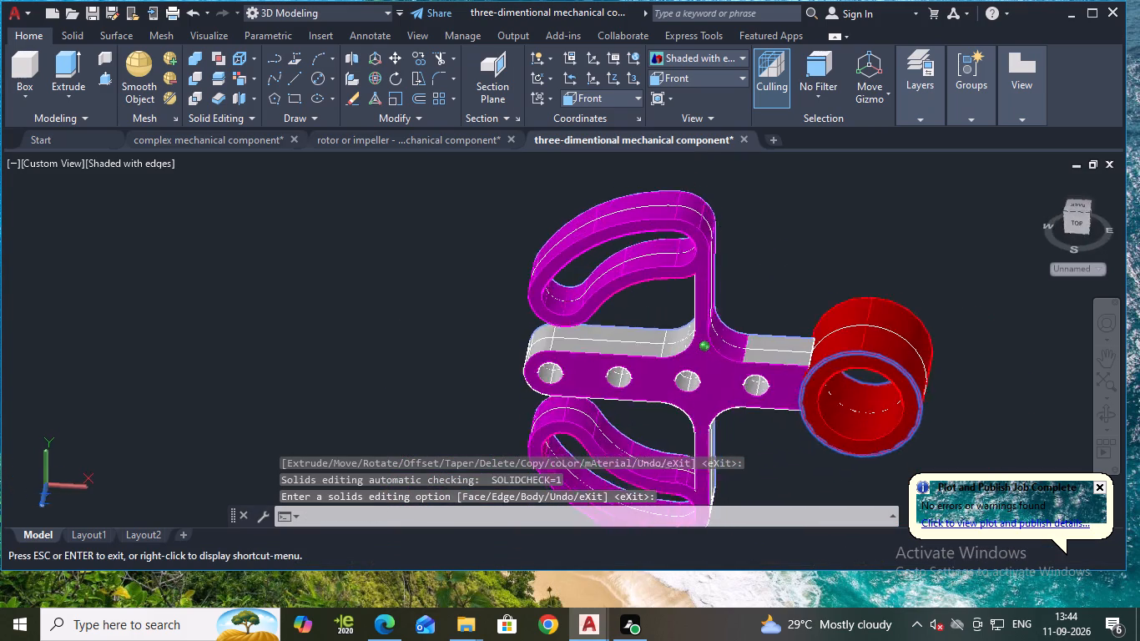
middle_click_drag(838, 472, 936, 393, "shift")
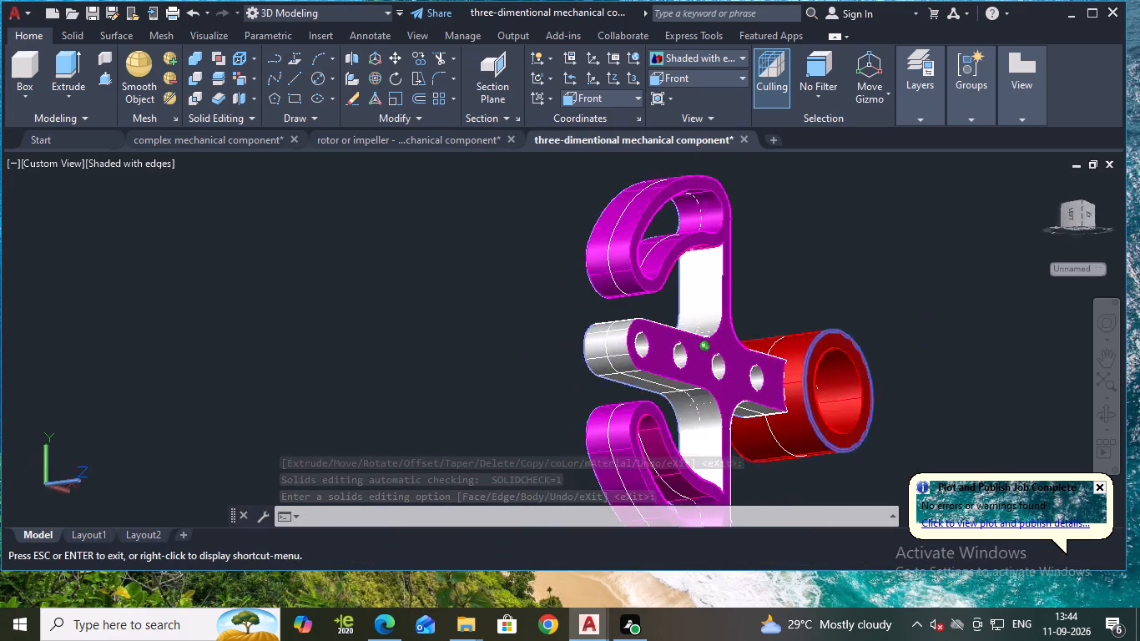
middle_click_drag(936, 393, 836, 321, "shift")
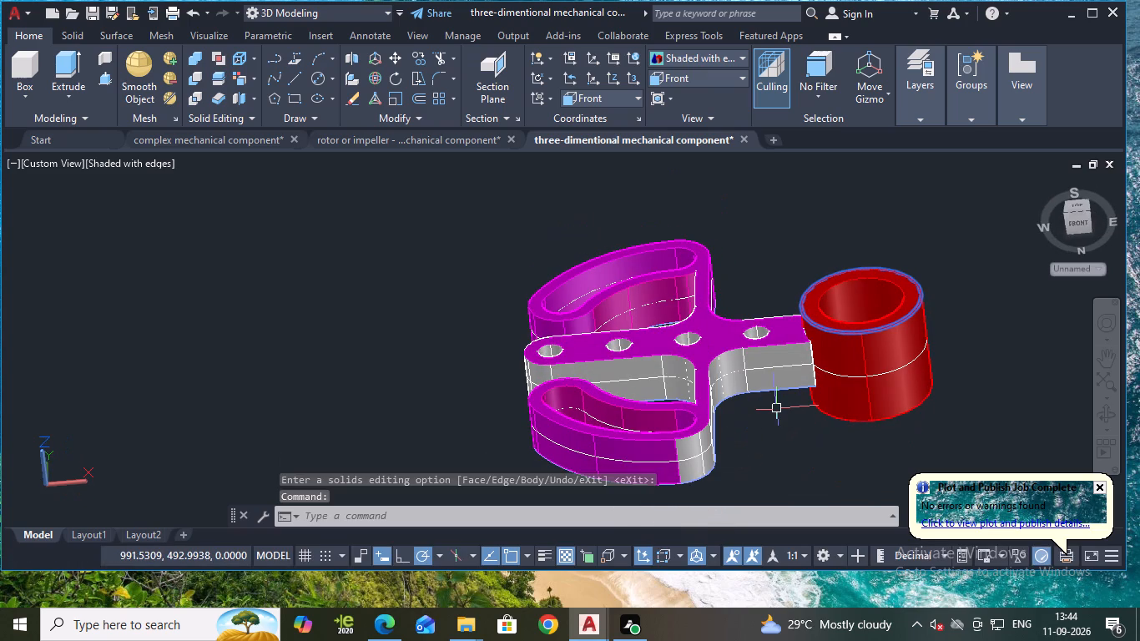
left_click(240, 75)
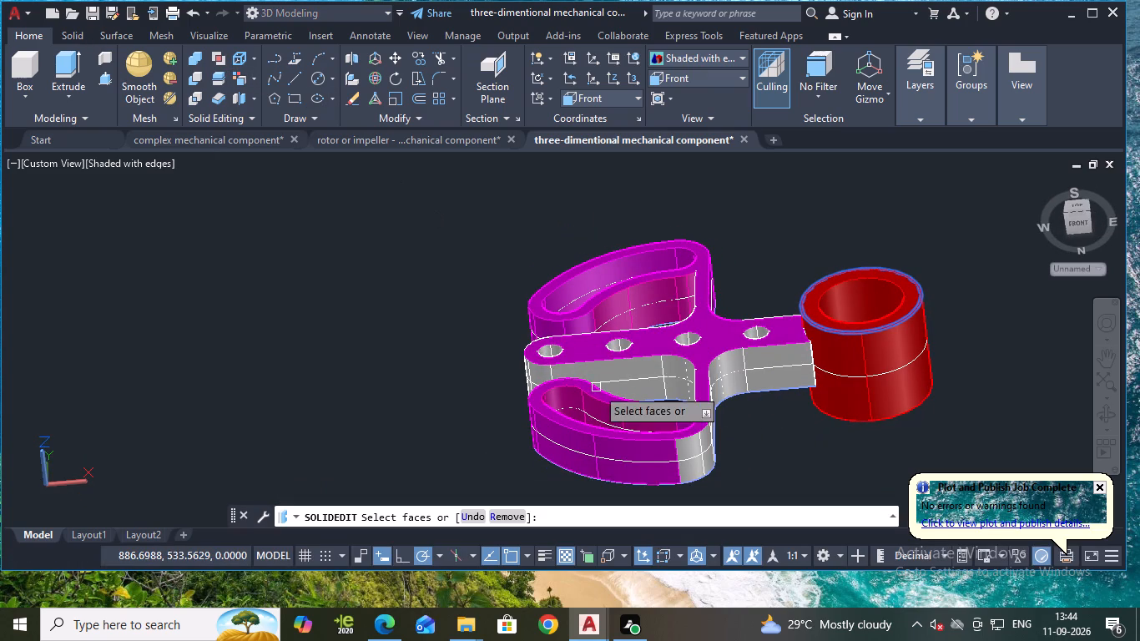
left_click(699, 467)
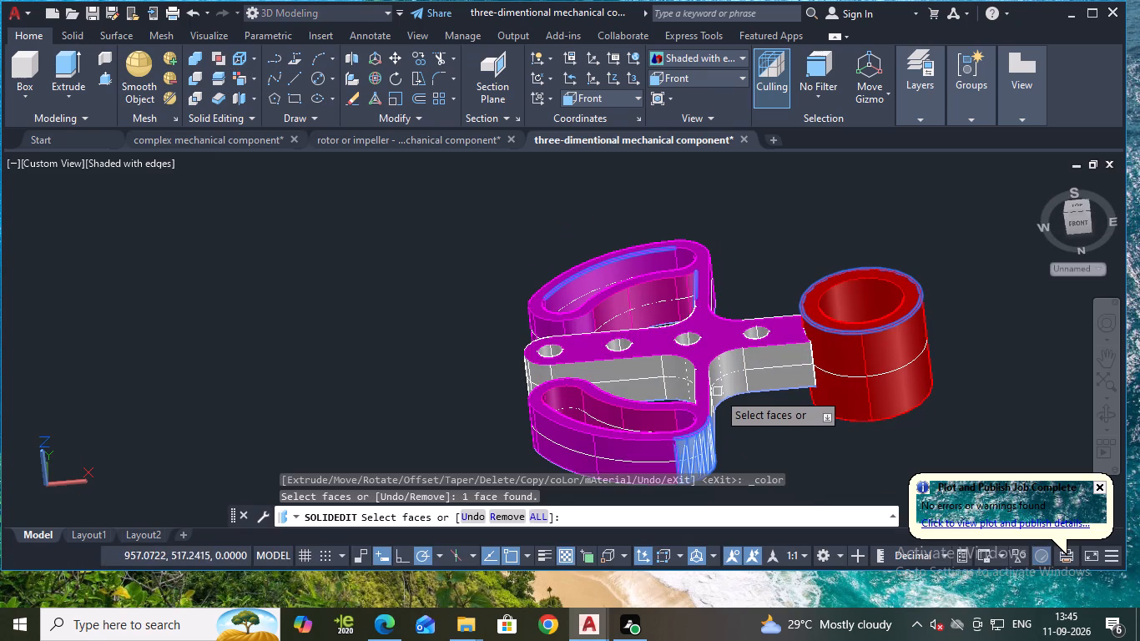
left_click(719, 391)
left_click(770, 374)
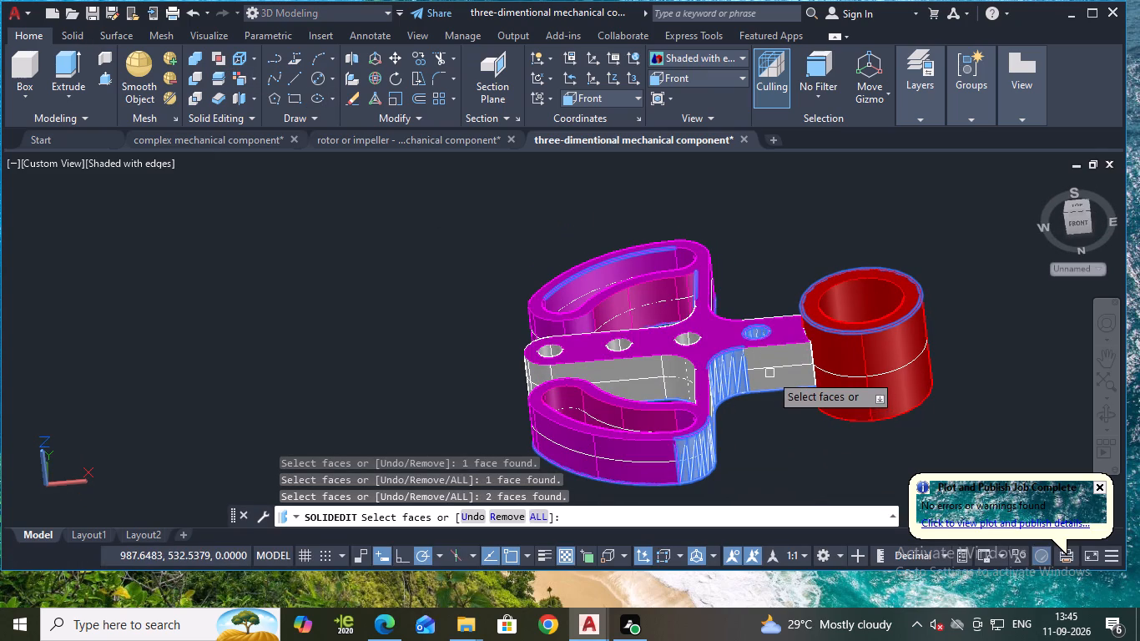
left_click(784, 372)
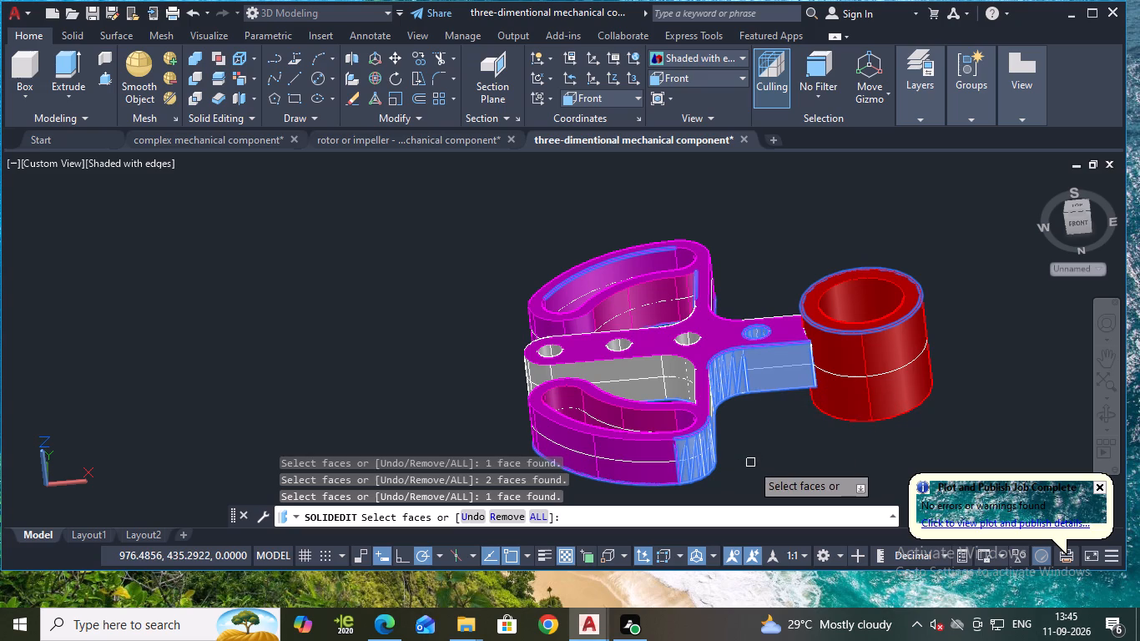
middle_click_drag(751, 463, 689, 475, "shift")
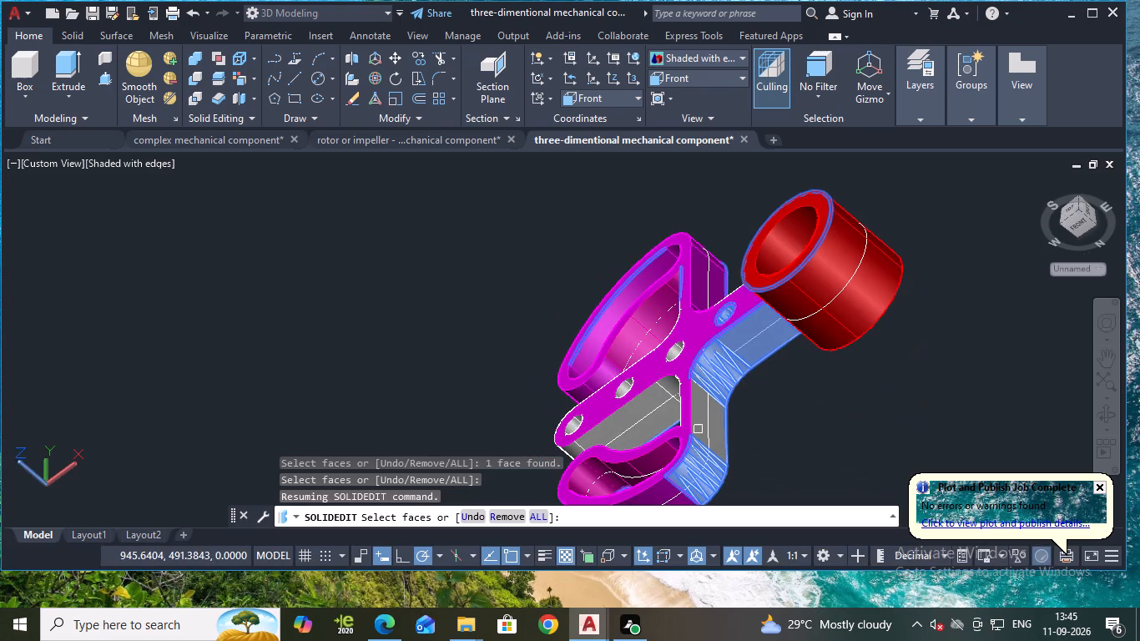
left_click(699, 429)
scroll(825, 416, "down", 1)
middle_click_drag(825, 416, 702, 467, "shift")
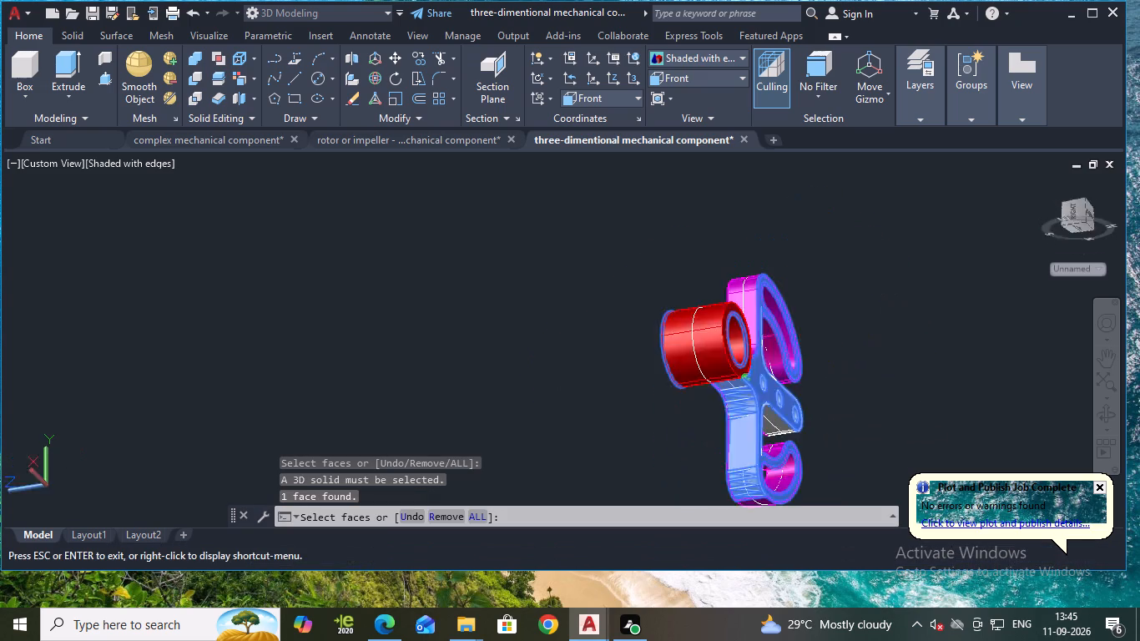
middle_click_drag(702, 467, 552, 494, "shift")
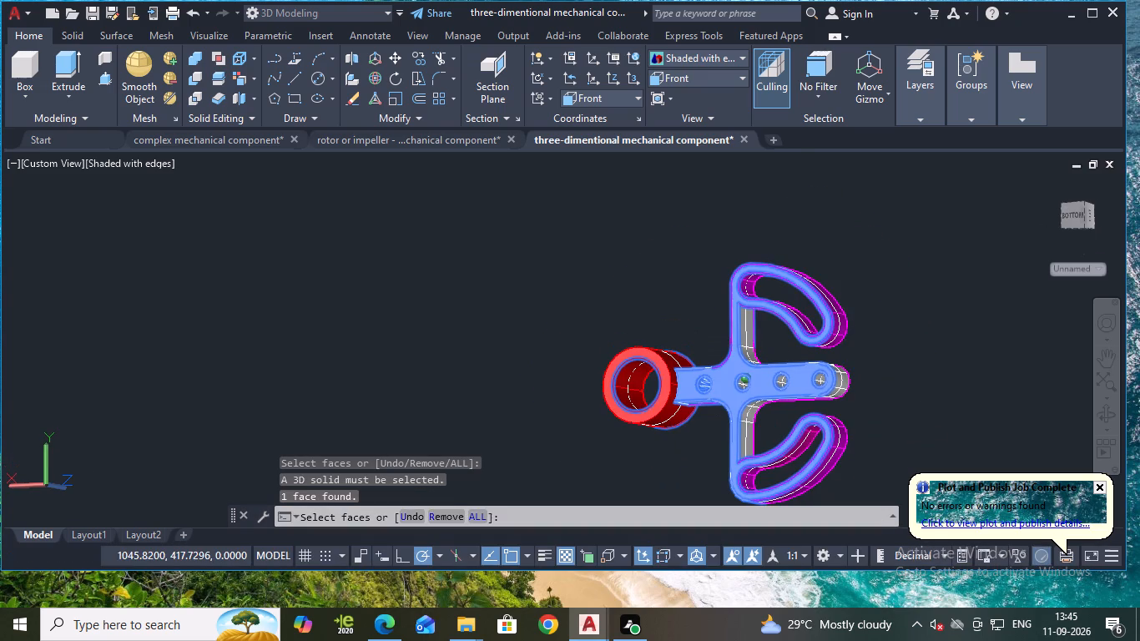
middle_click_drag(681, 248, 684, 351, "shift")
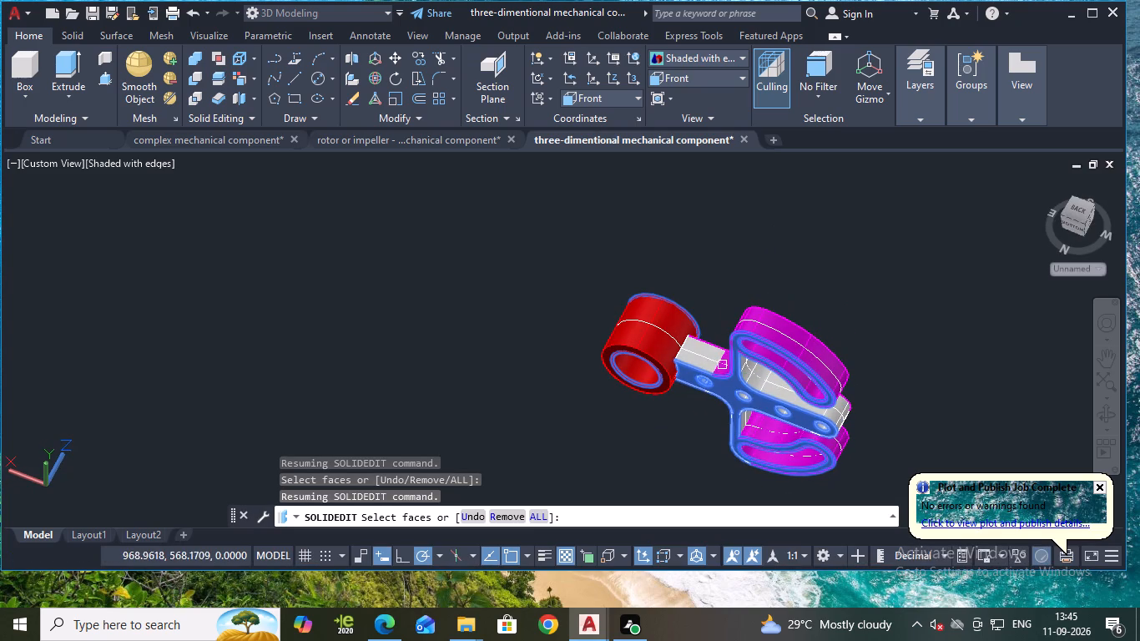
left_click(706, 361)
scroll(889, 383, "down", 1)
middle_click_drag(890, 382, 869, 323)
scroll(861, 332, "up", 2)
middle_click_drag(885, 348, 869, 244, "shift")
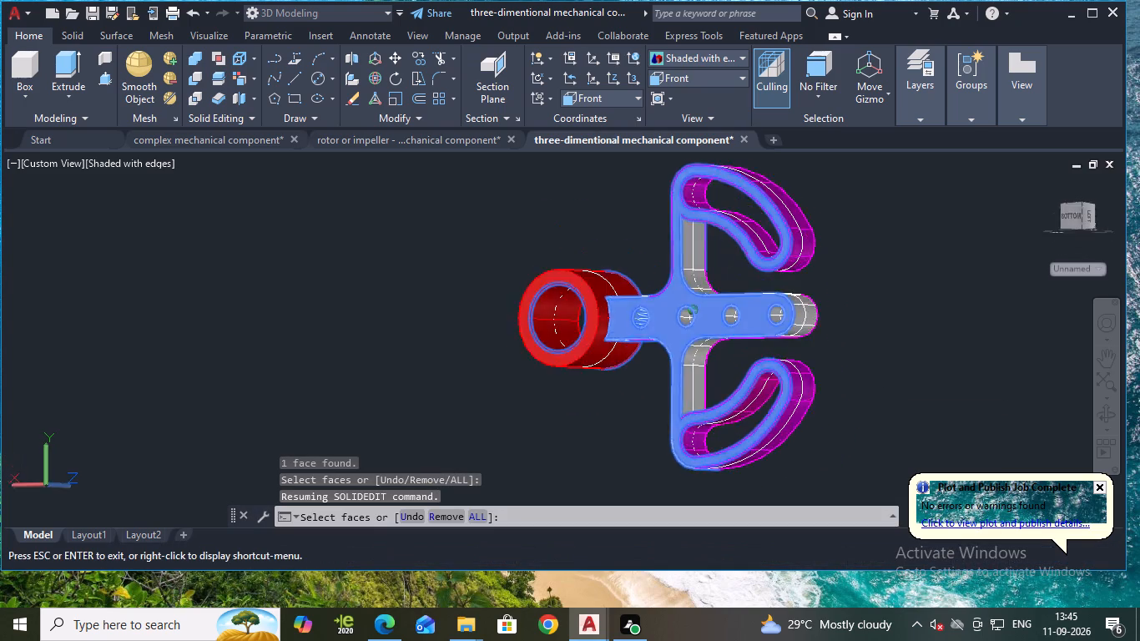
middle_click_drag(869, 244, 827, 248, "shift")
key("Return")
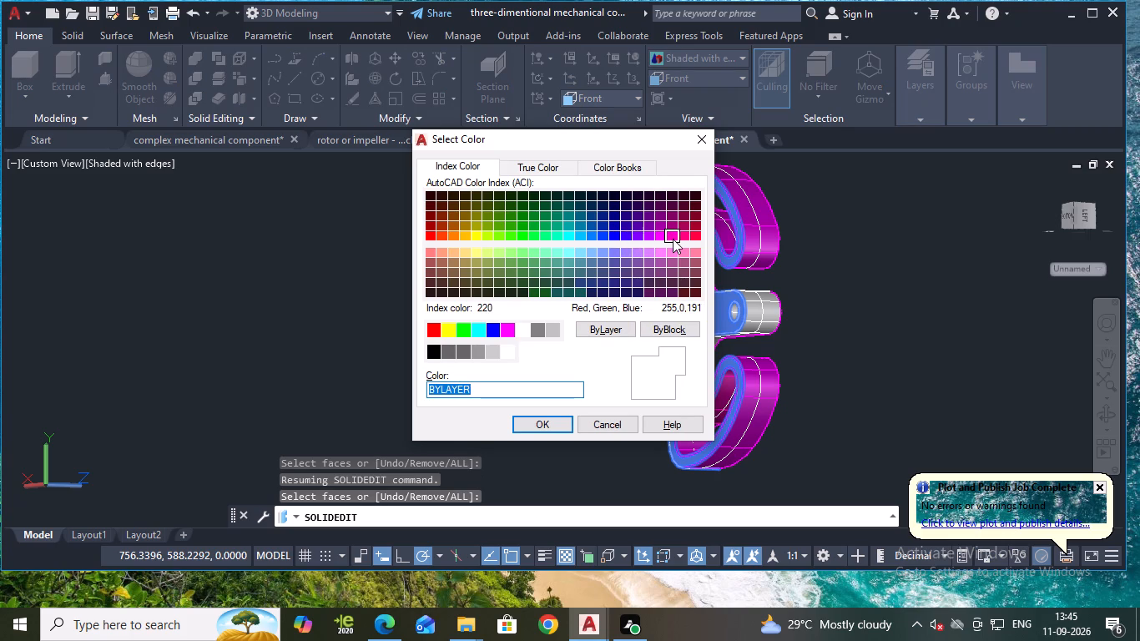
left_click(678, 243)
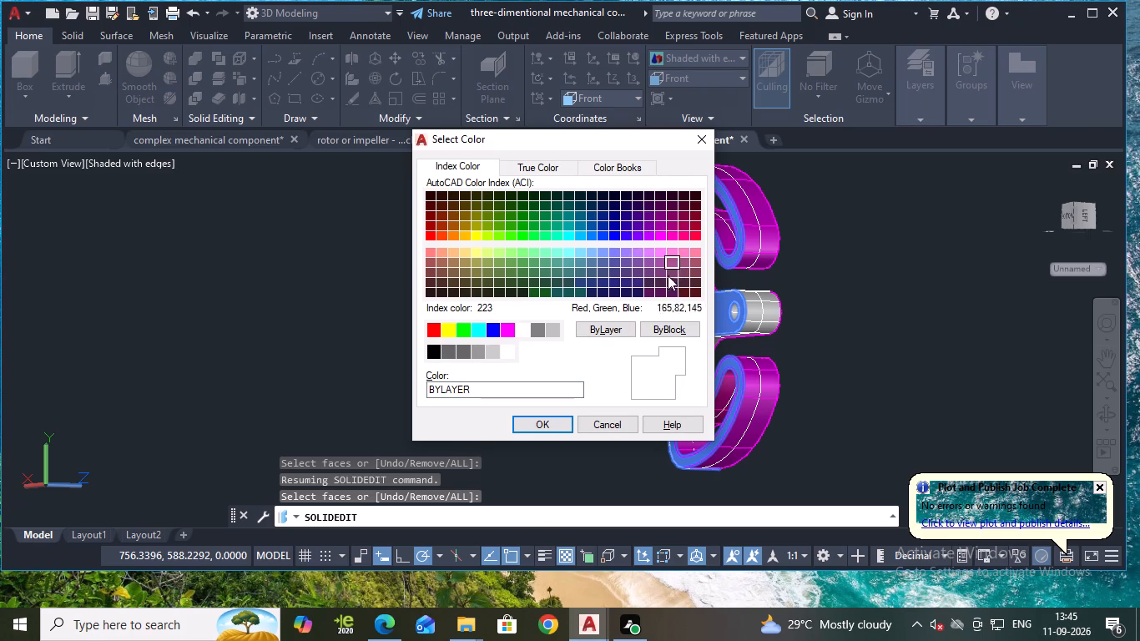
left_click(672, 237)
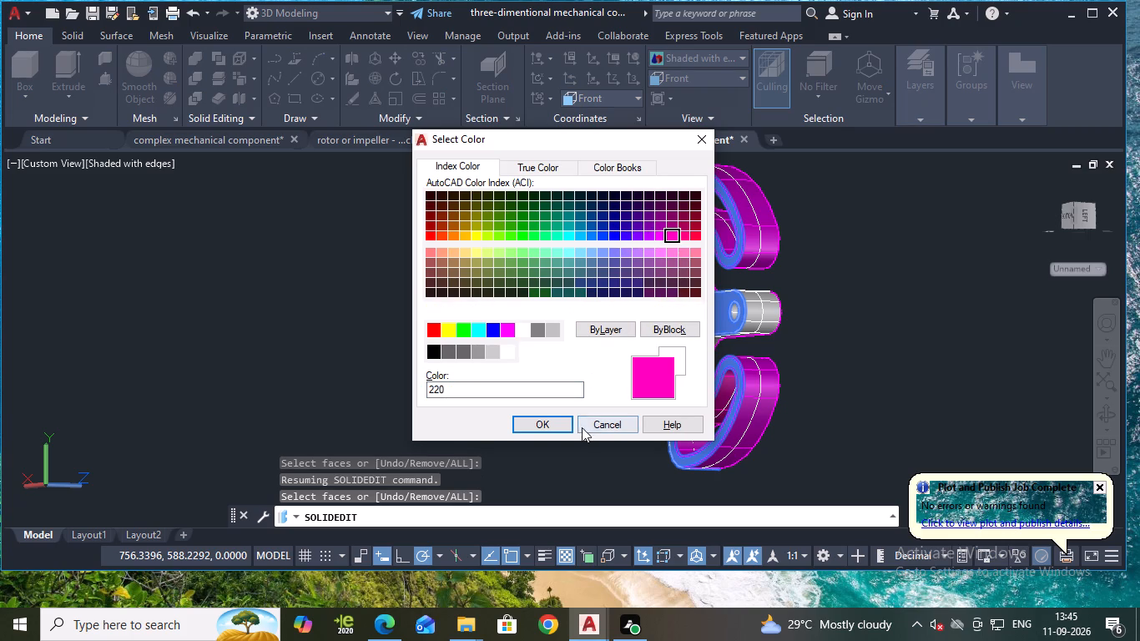
left_click(522, 425)
key("Return")
key("Return")
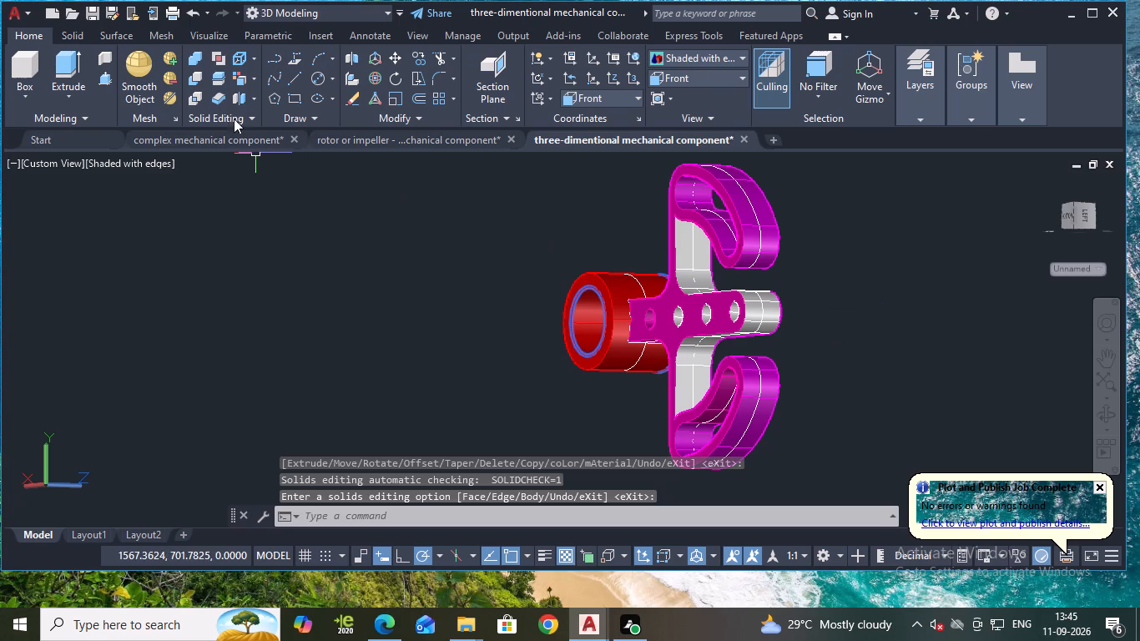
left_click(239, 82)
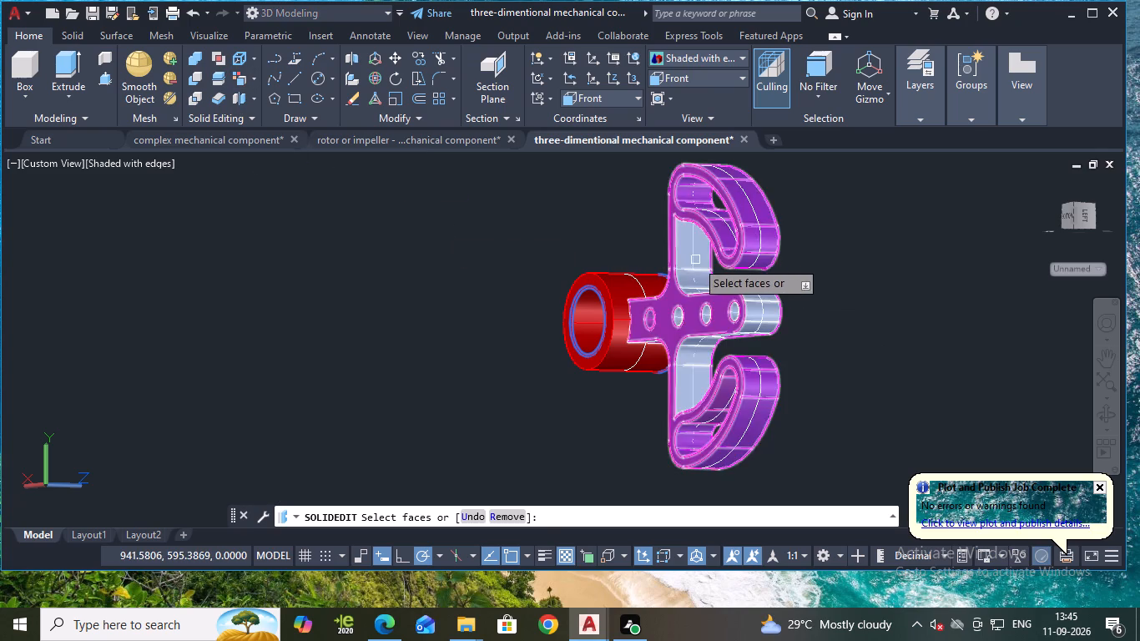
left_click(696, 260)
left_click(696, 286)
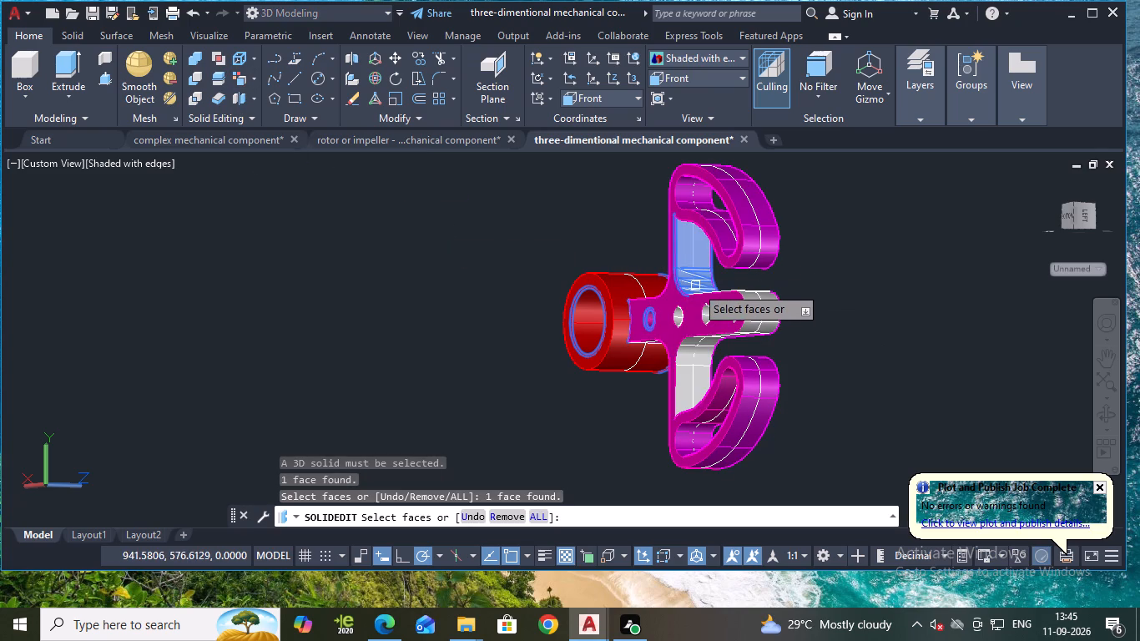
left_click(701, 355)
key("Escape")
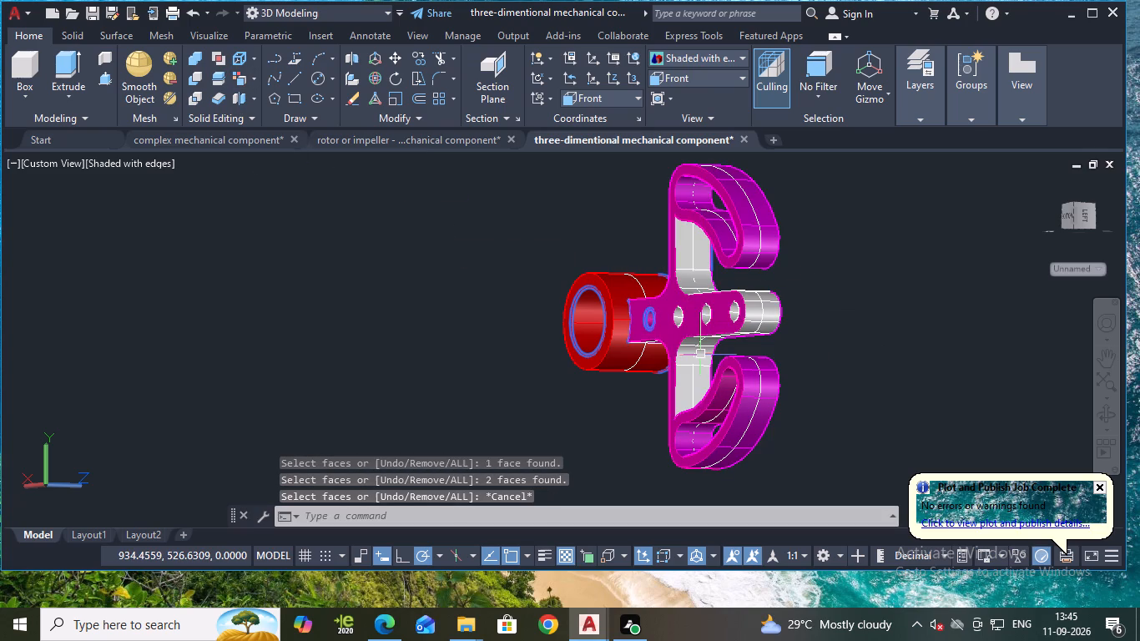
Color the link's rounded end, both long side faces beside the holes, and the adjoining fillet and arm-stem faces green (index color 3).
left_click(235, 84)
scroll(739, 324, "up", 1)
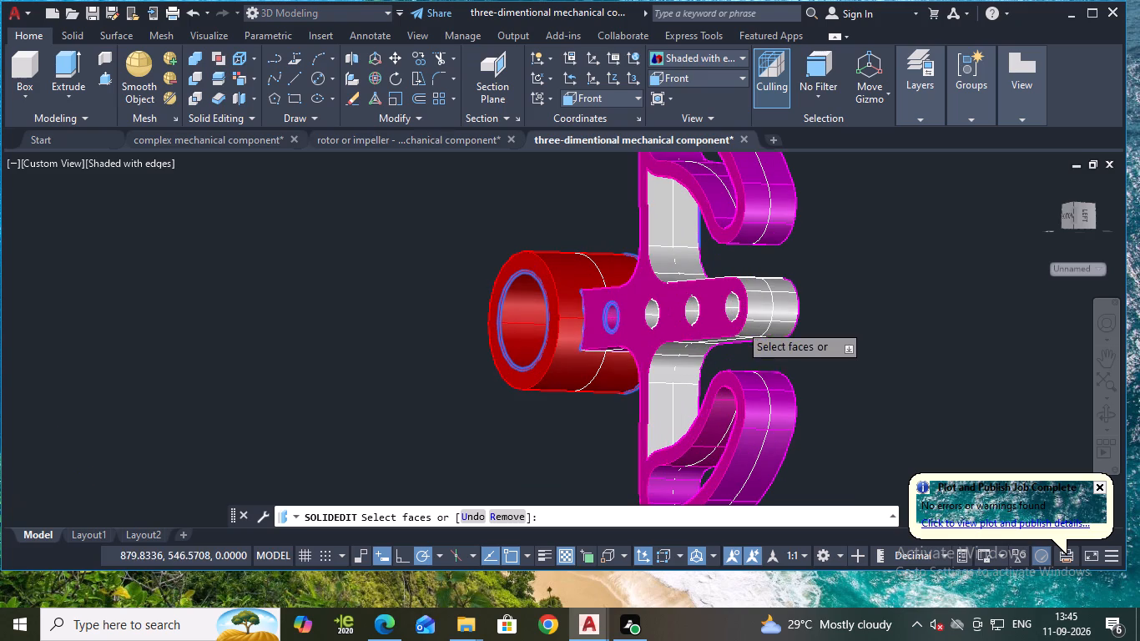
left_click(773, 309)
middle_click_drag(887, 356, 854, 365, "shift")
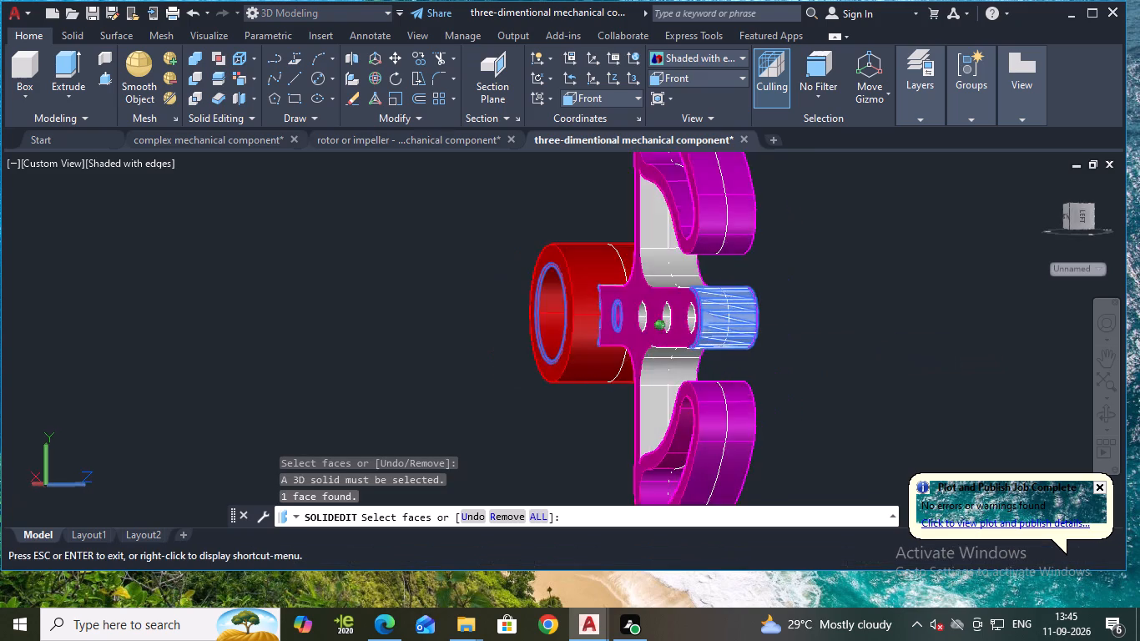
middle_click_drag(854, 365, 741, 352, "shift")
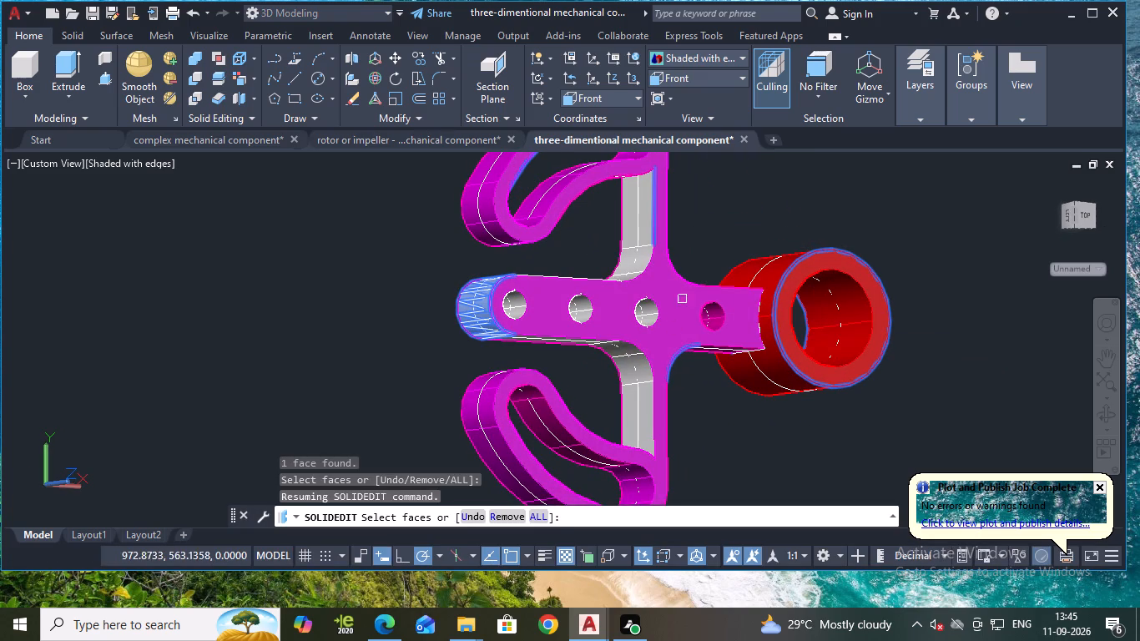
left_click(633, 259)
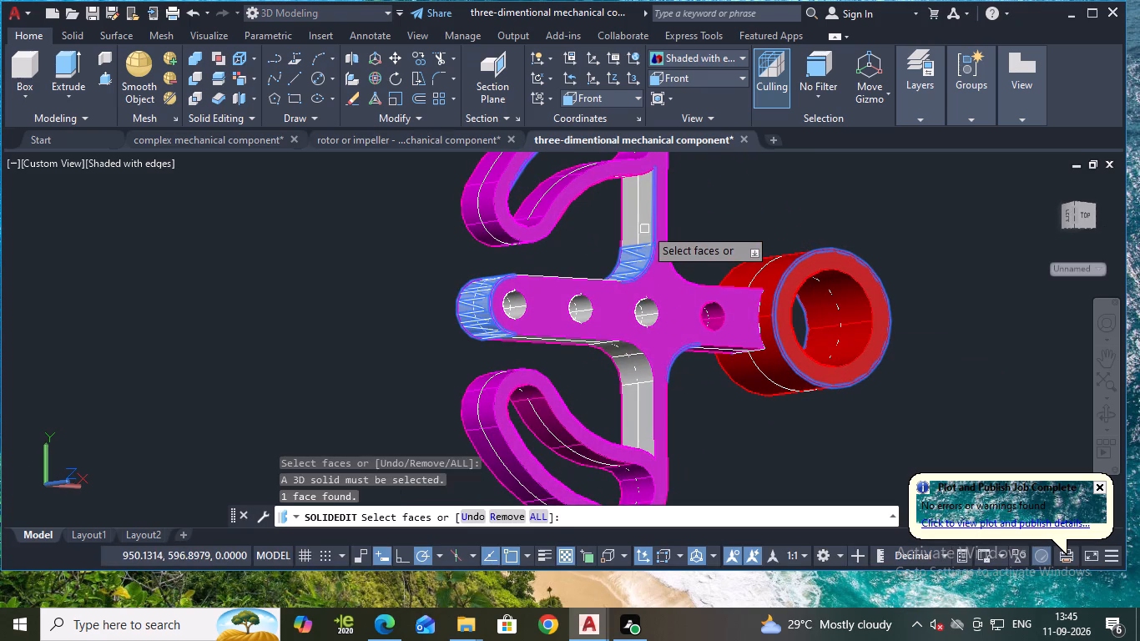
left_click(637, 219)
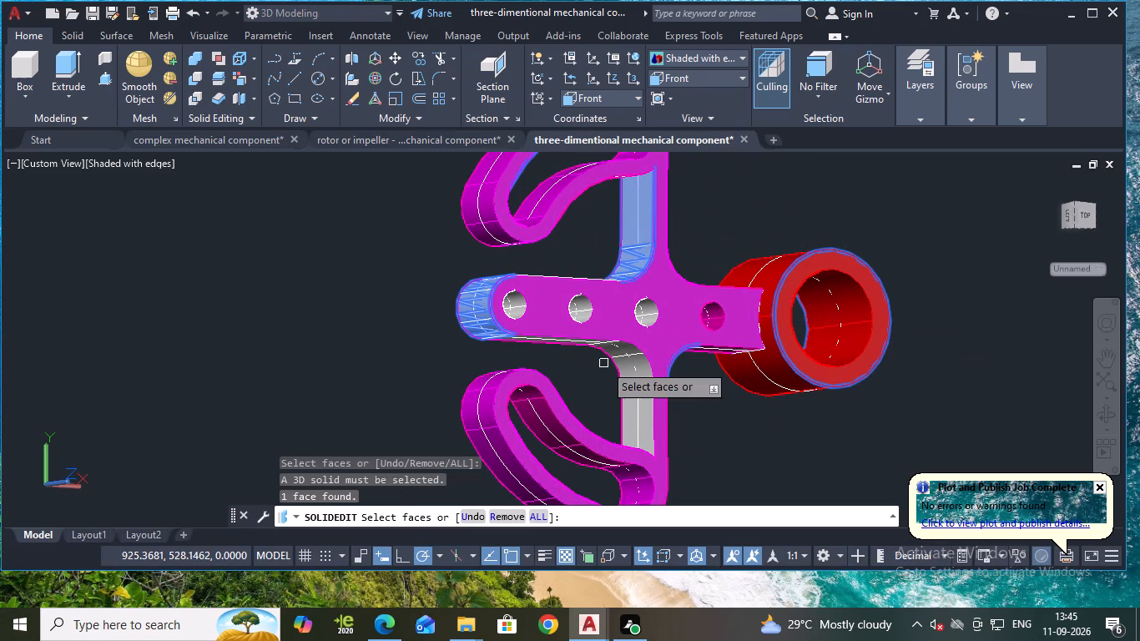
left_click(637, 403)
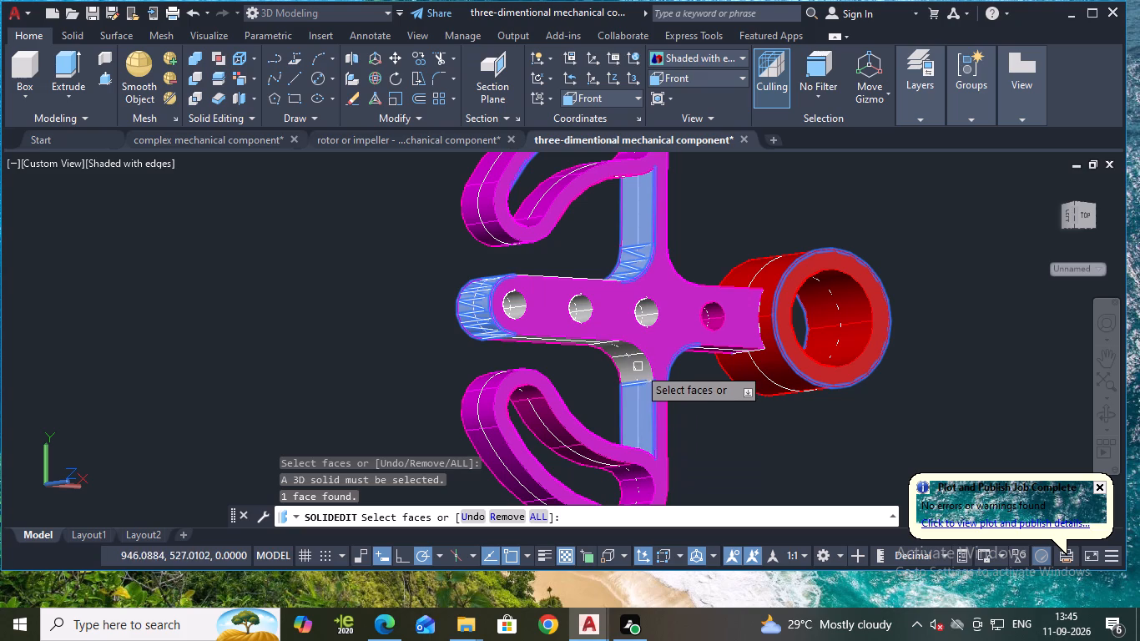
left_click(635, 364)
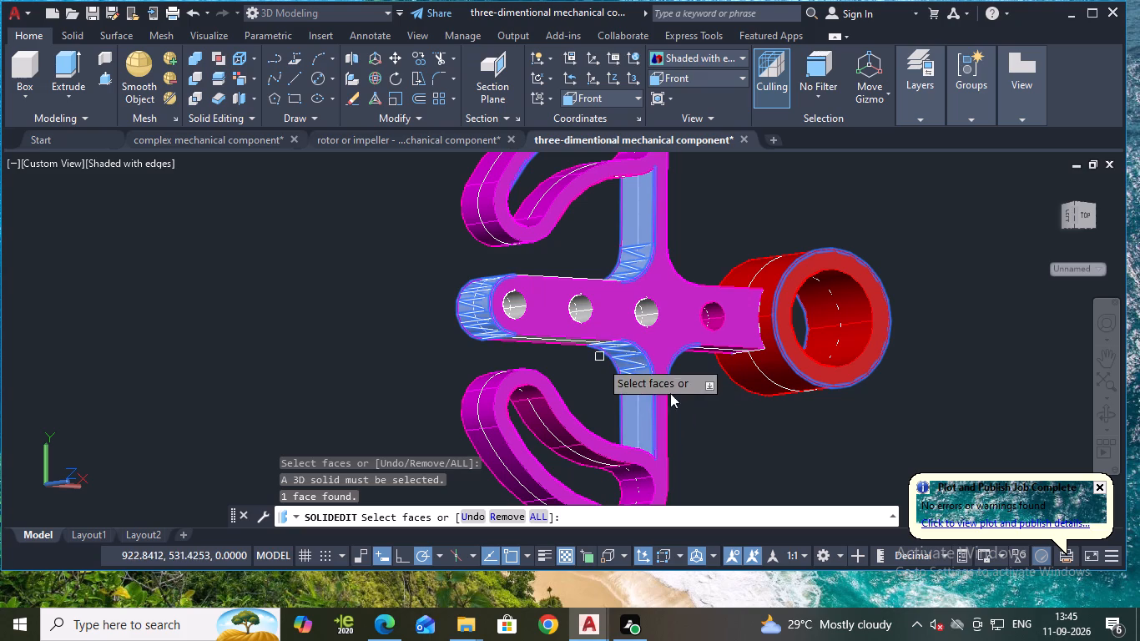
middle_click_drag(711, 399, 698, 306, "shift")
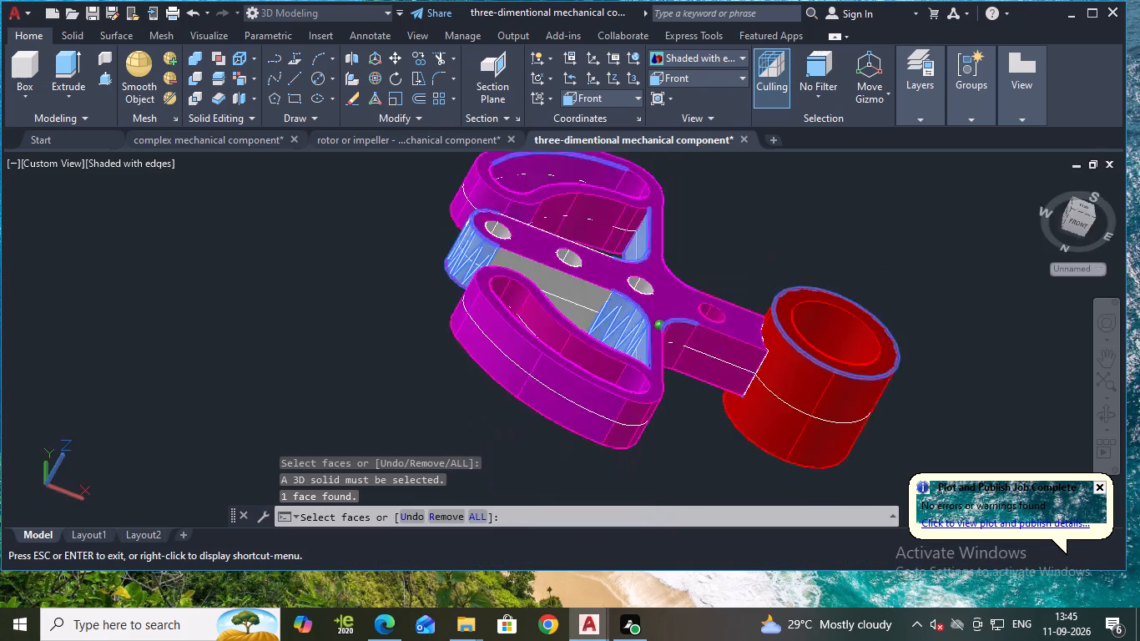
middle_click_drag(698, 306, 673, 346, "shift")
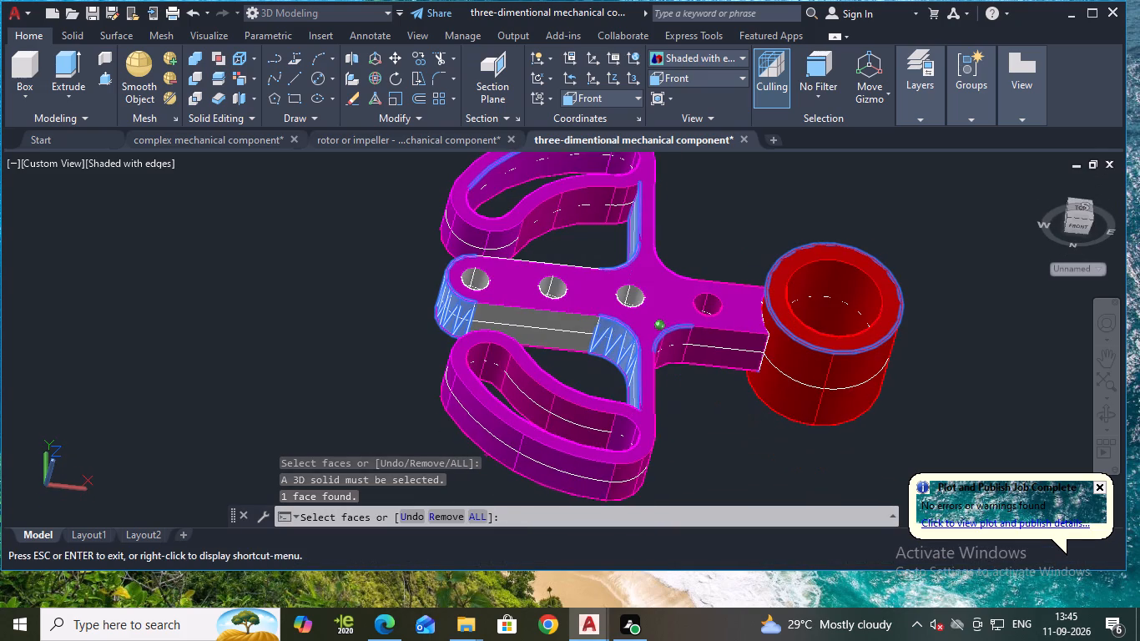
left_click(562, 331)
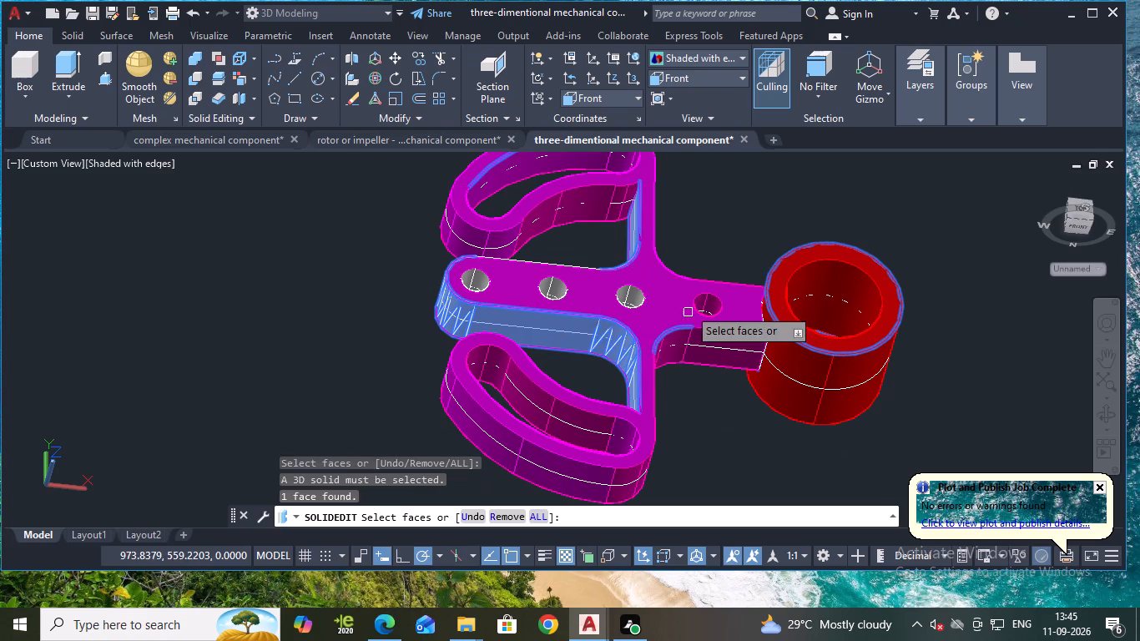
middle_click_drag(738, 243, 688, 403, "shift")
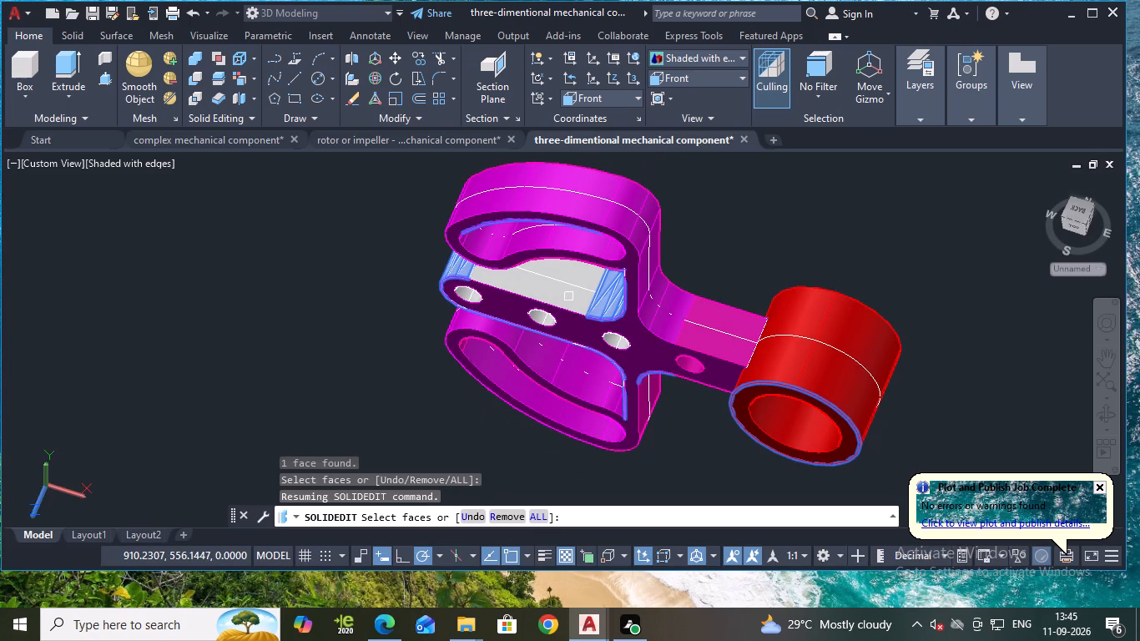
left_click(569, 285)
middle_click_drag(754, 260, 569, 285, "shift")
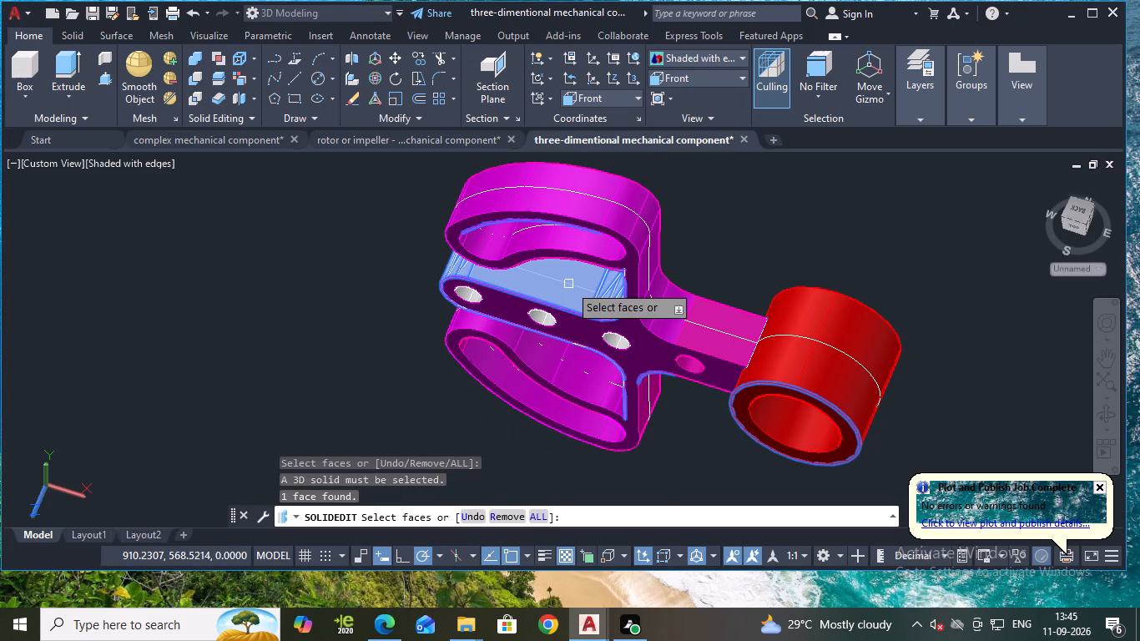
middle_click_drag(569, 285, 856, 159, "shift")
middle_click_drag(808, 416, 760, 333, "shift")
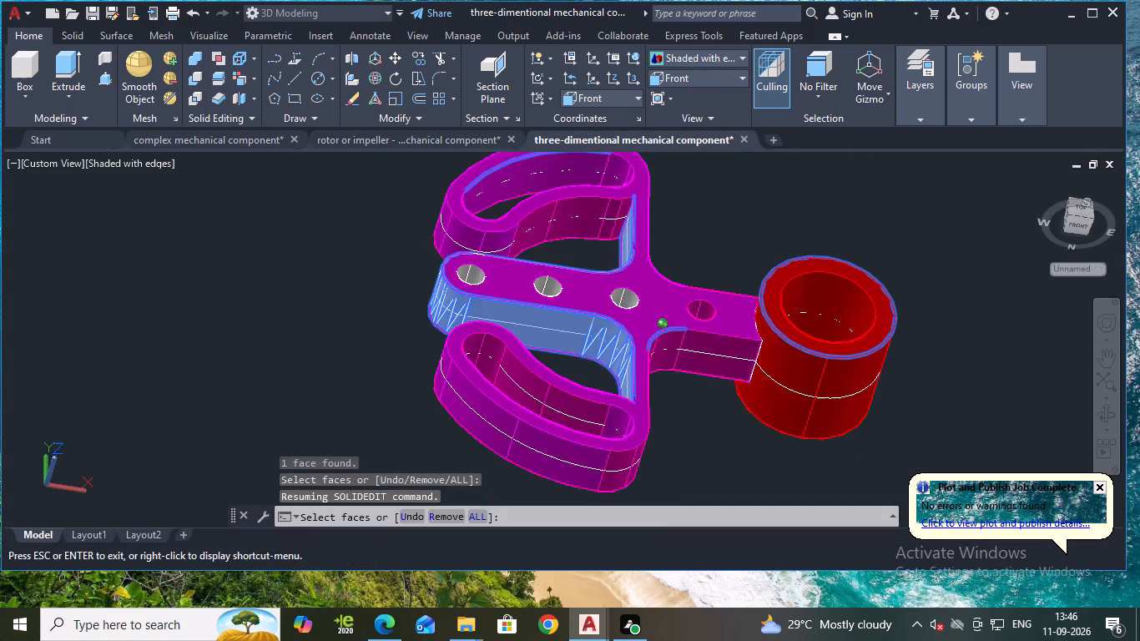
middle_click_drag(760, 333, 716, 415, "shift")
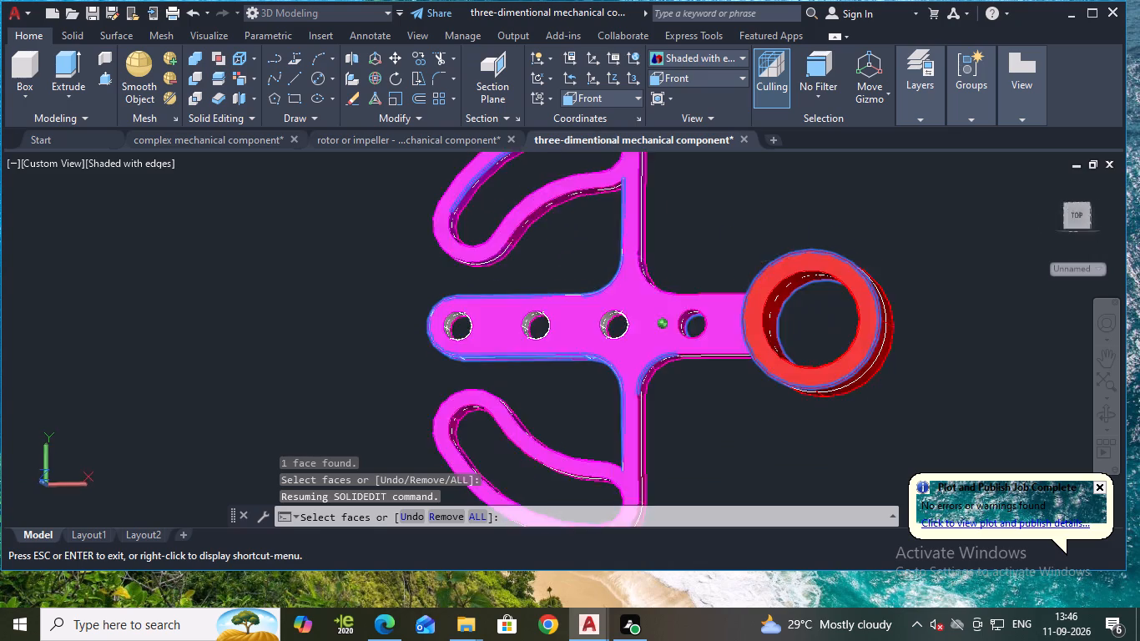
middle_click_drag(716, 415, 729, 429, "shift")
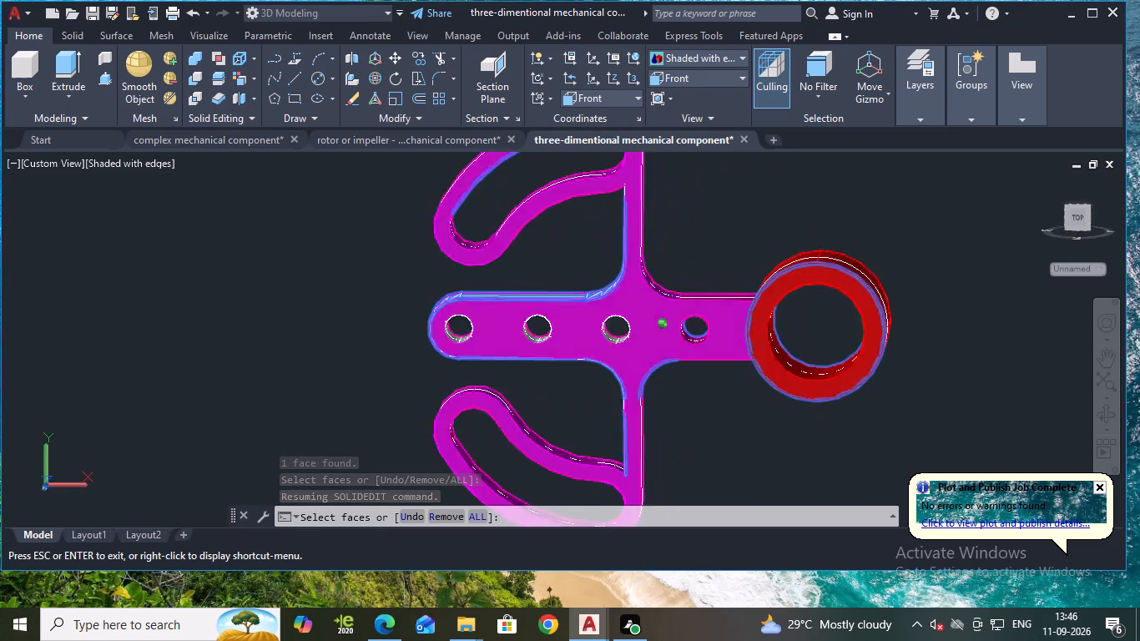
middle_click_drag(729, 429, 951, 346, "shift")
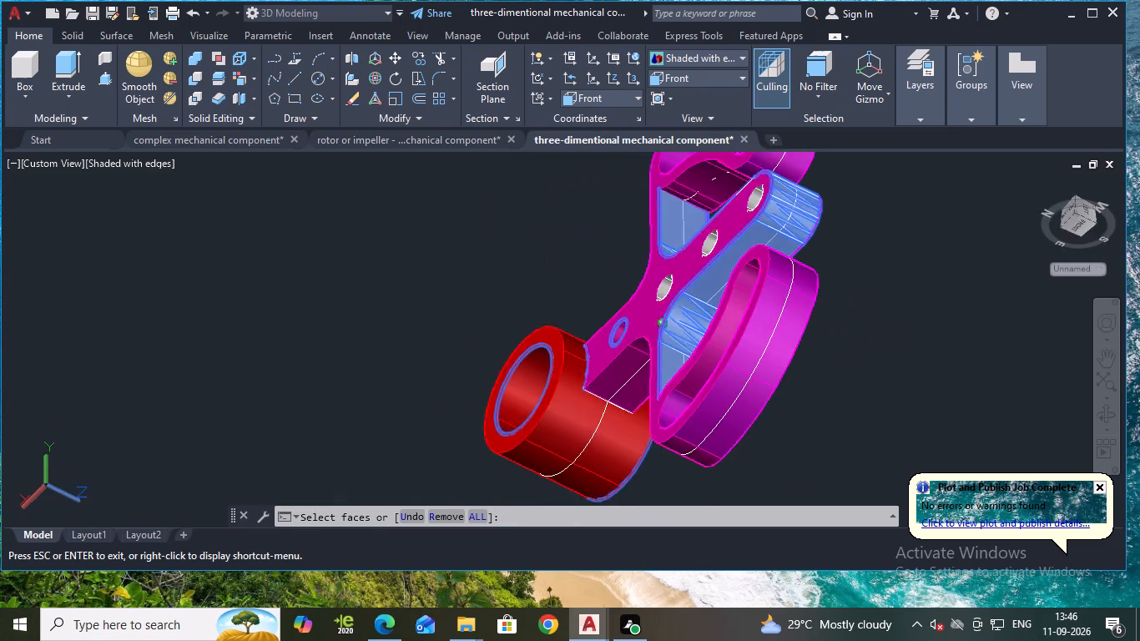
middle_click_drag(951, 346, 730, 437, "shift")
key("Return")
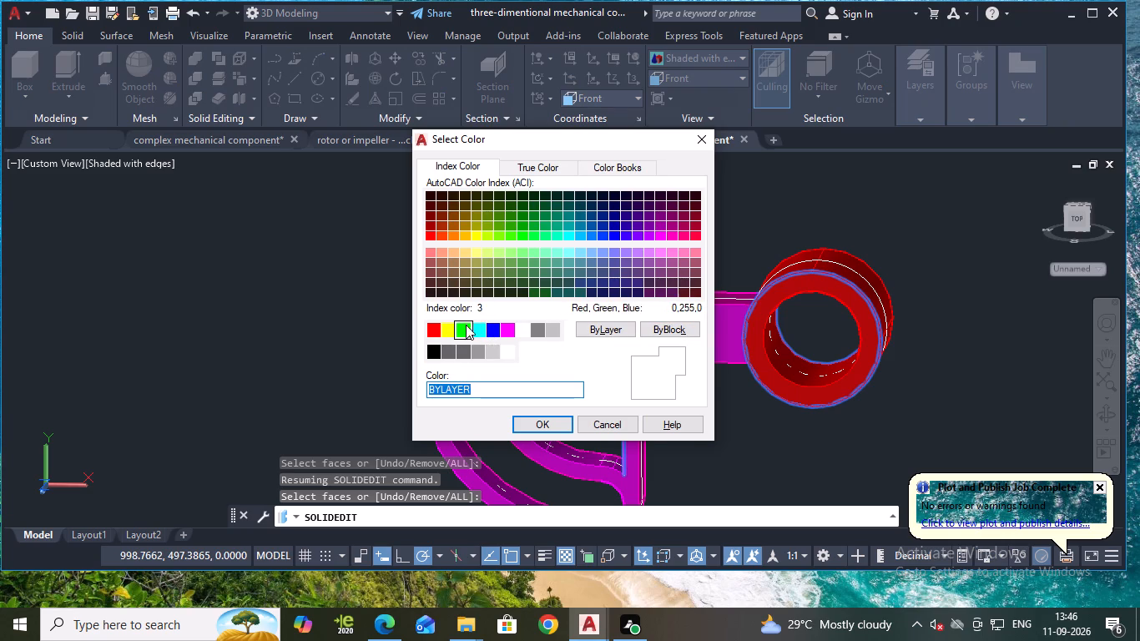
left_click(462, 323)
left_click(537, 421)
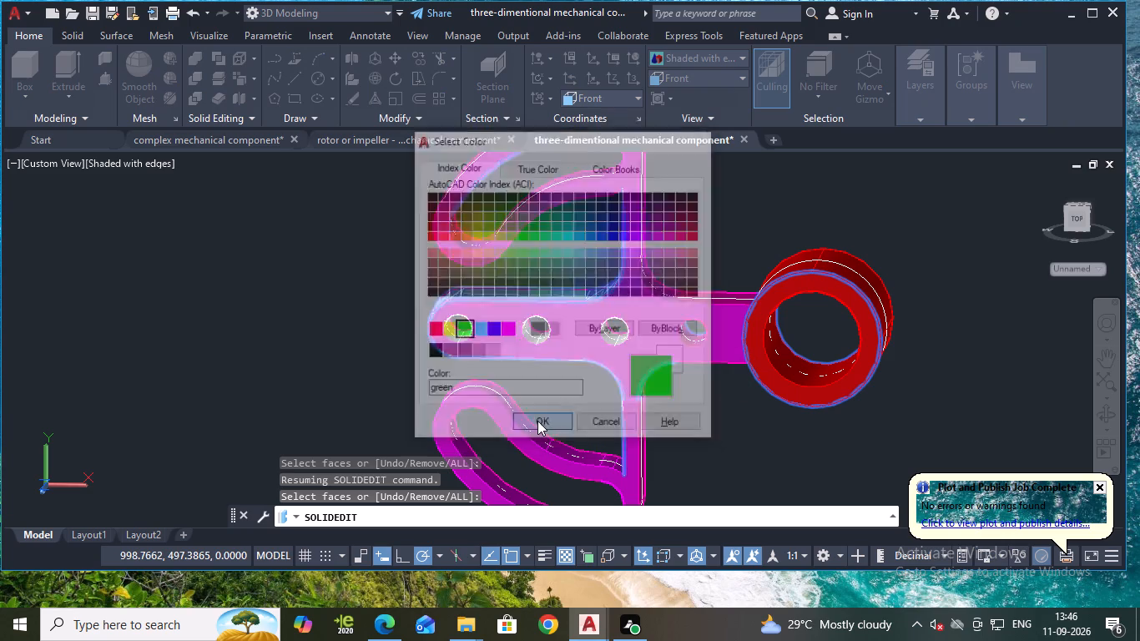
key("Return")
key("Return")
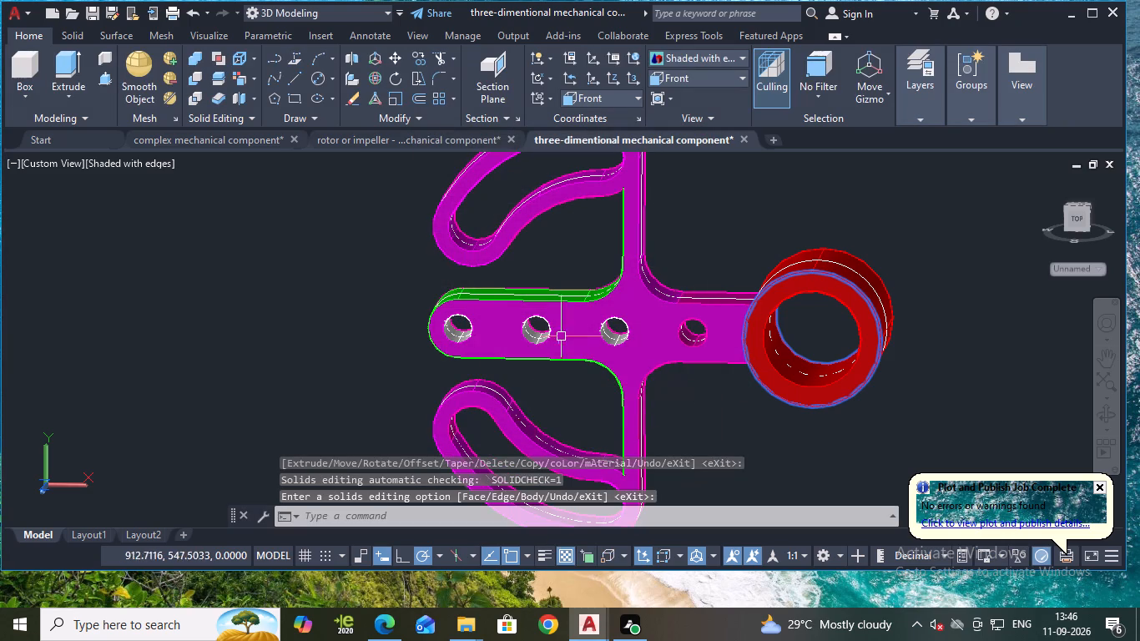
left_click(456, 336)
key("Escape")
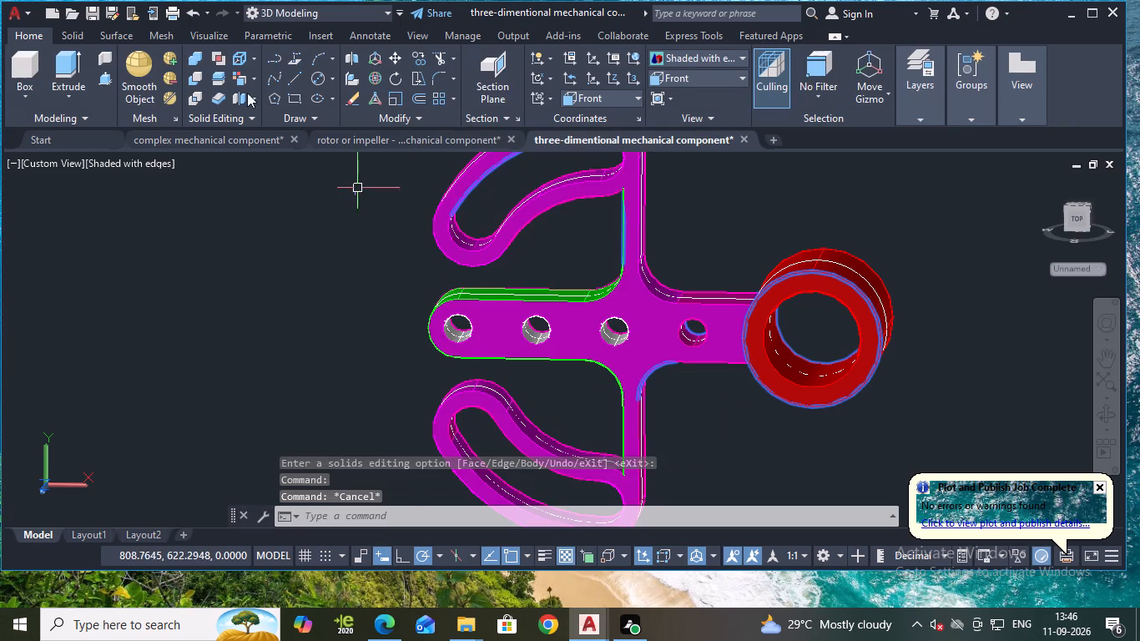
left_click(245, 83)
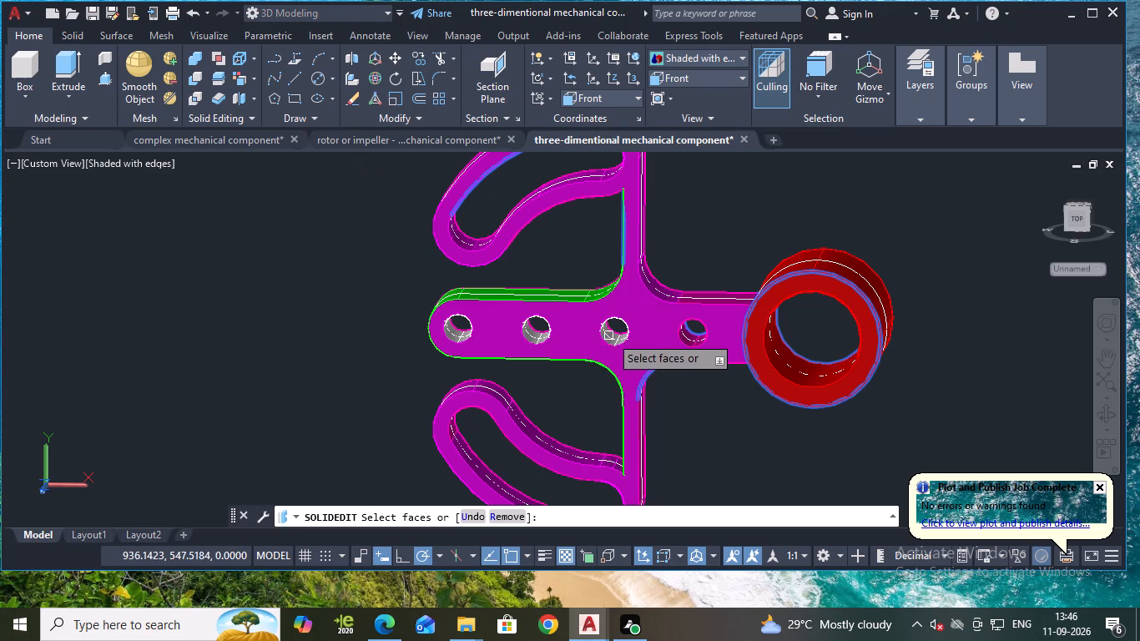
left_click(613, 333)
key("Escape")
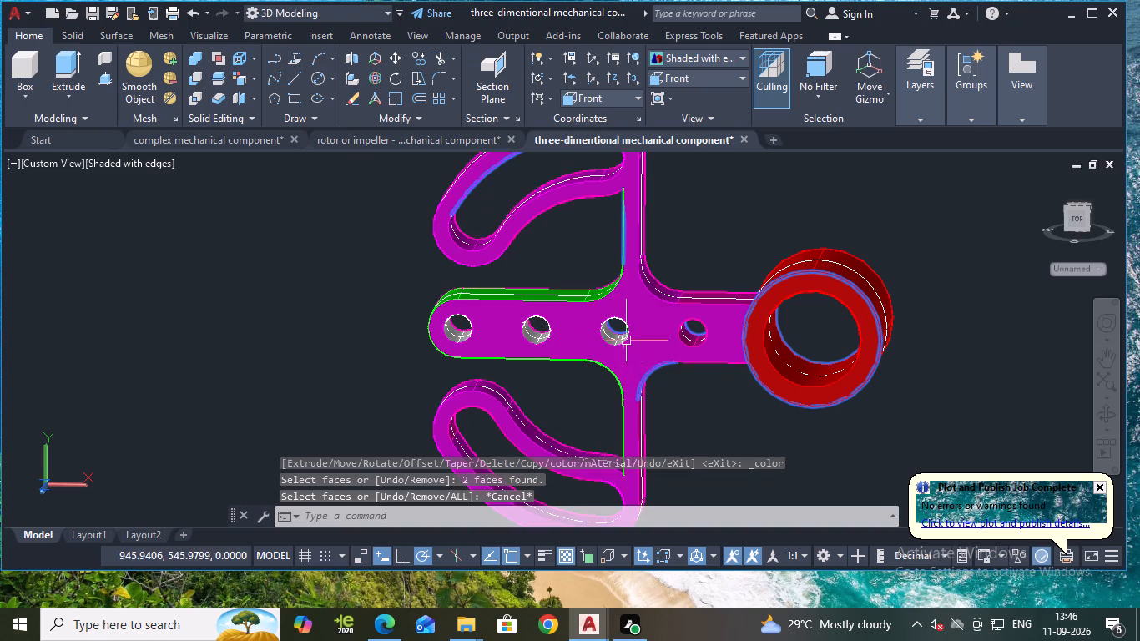
Color the walls of all four holes in the link yellow (index color 2).
scroll(627, 341, "up", 2)
left_click(245, 78)
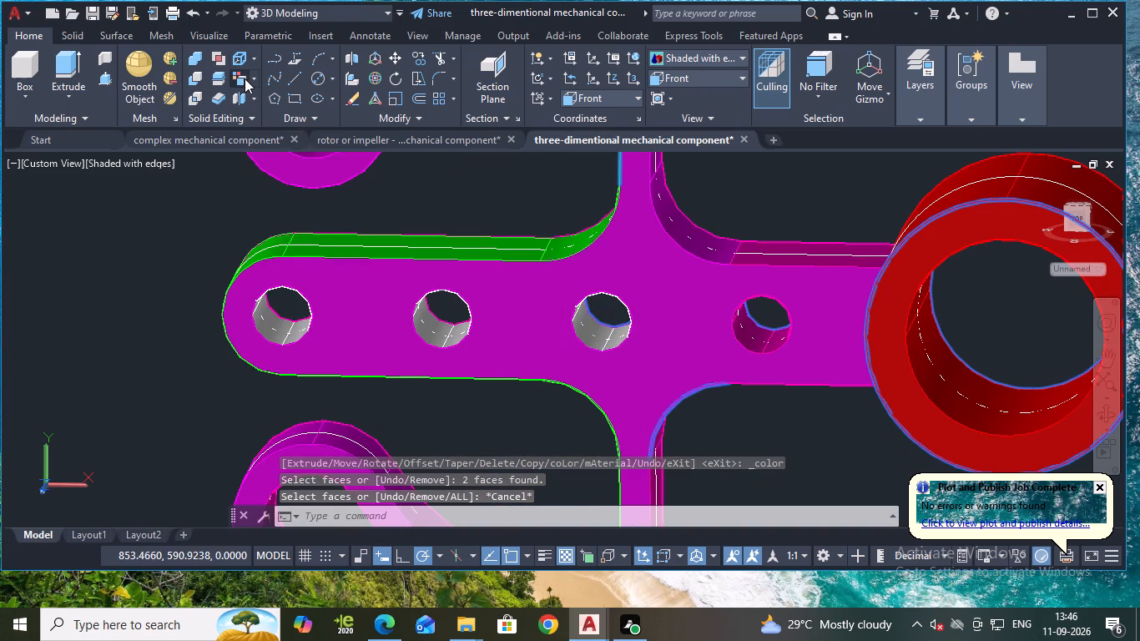
left_click(276, 332)
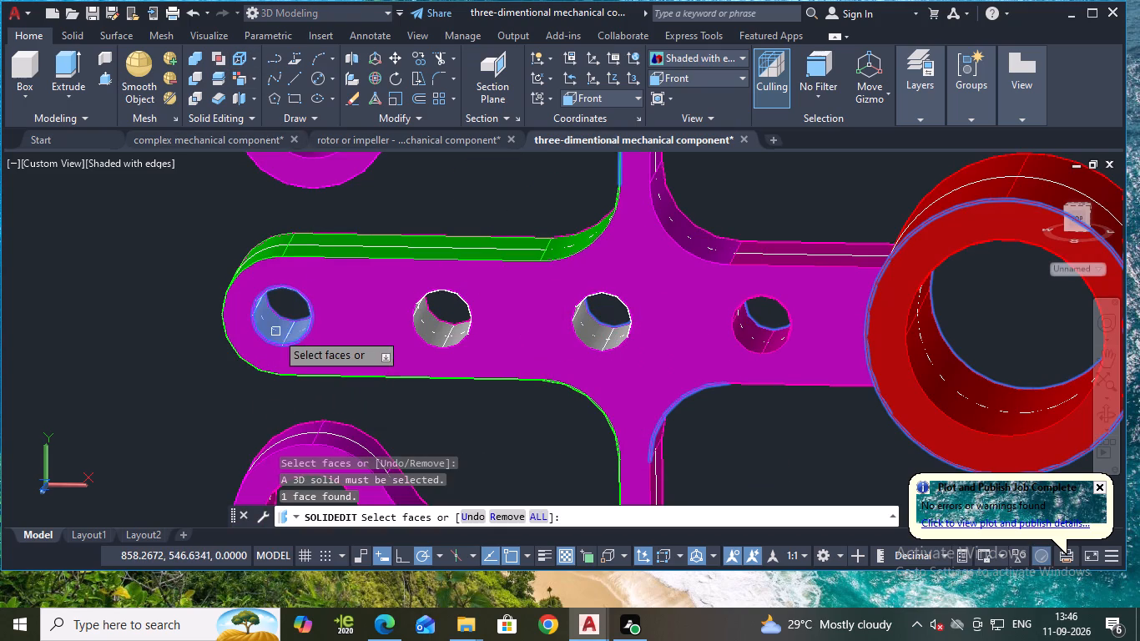
left_click(429, 334)
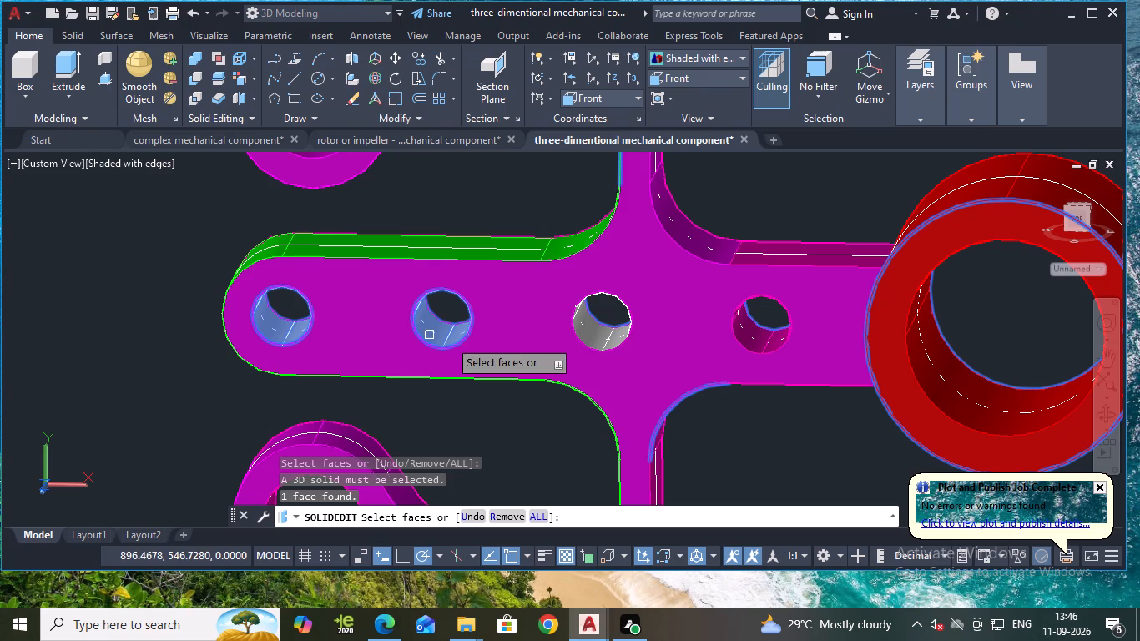
left_click(600, 344)
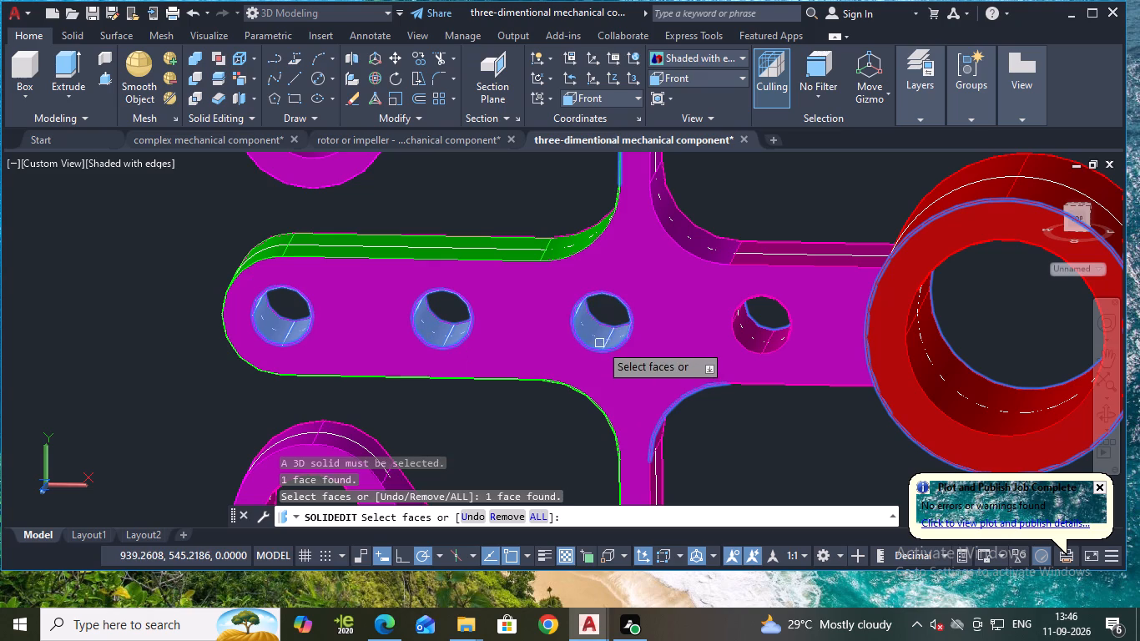
left_click(758, 339)
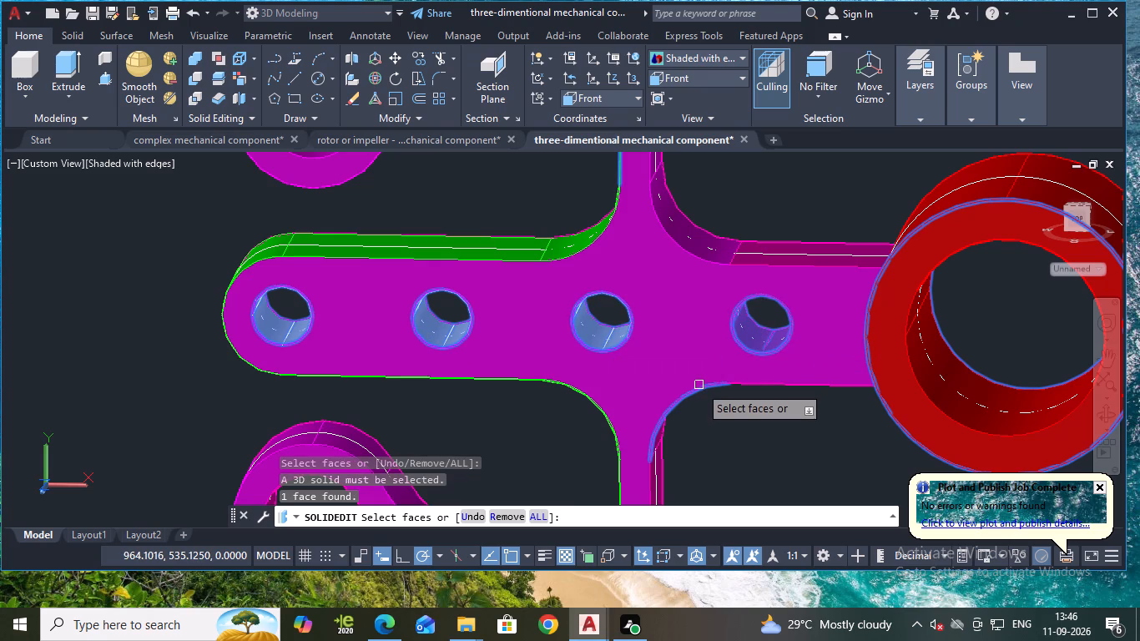
key("Return")
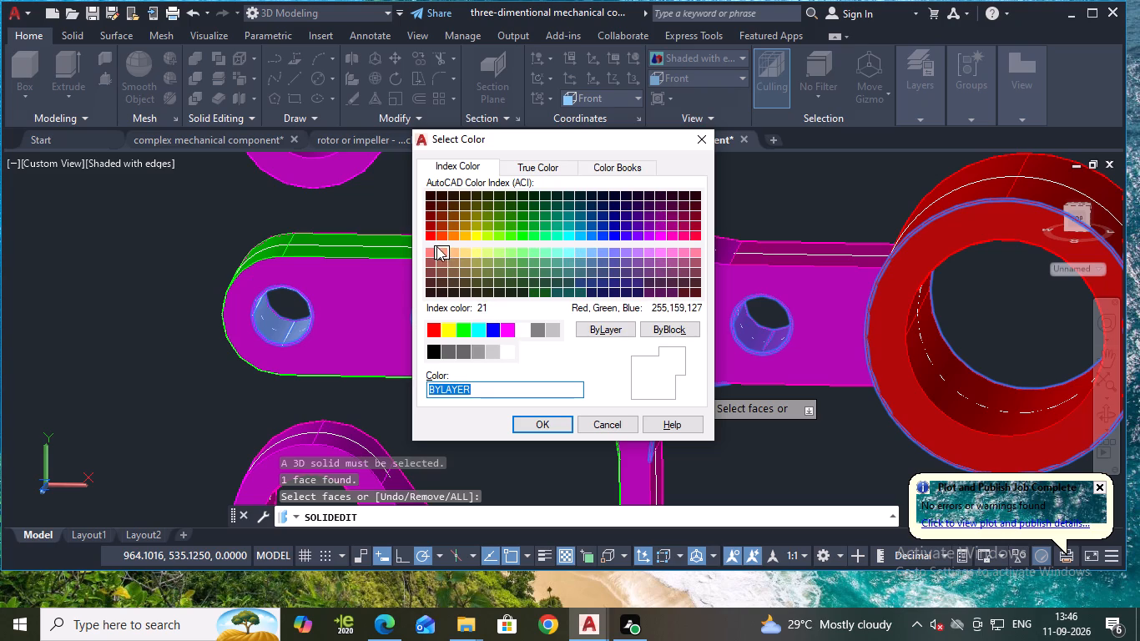
left_click(450, 329)
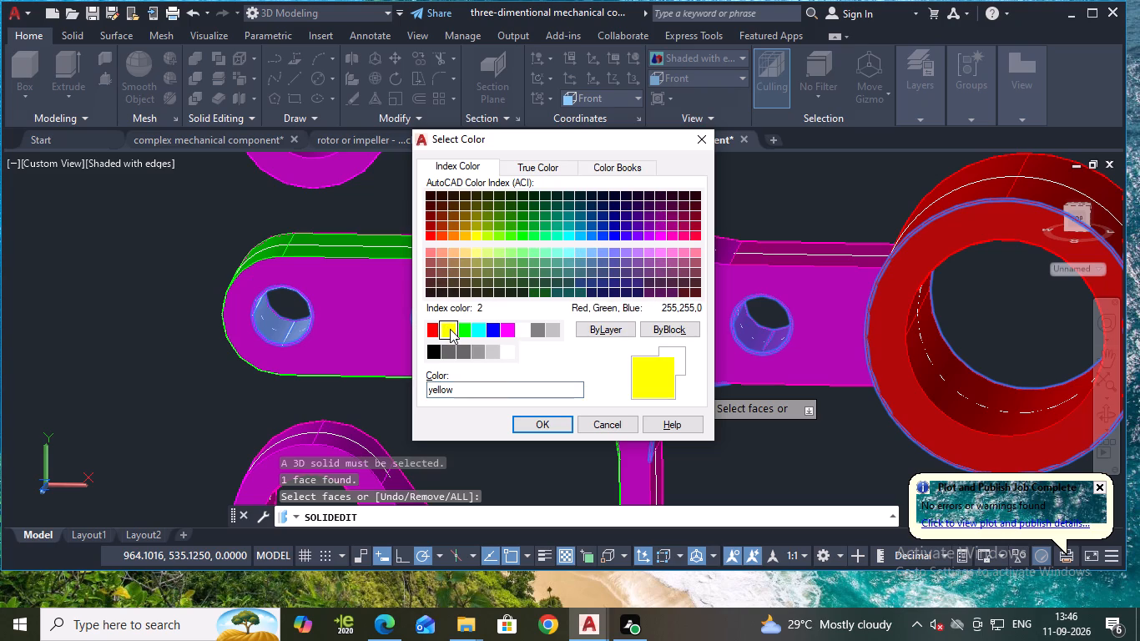
left_click(527, 421)
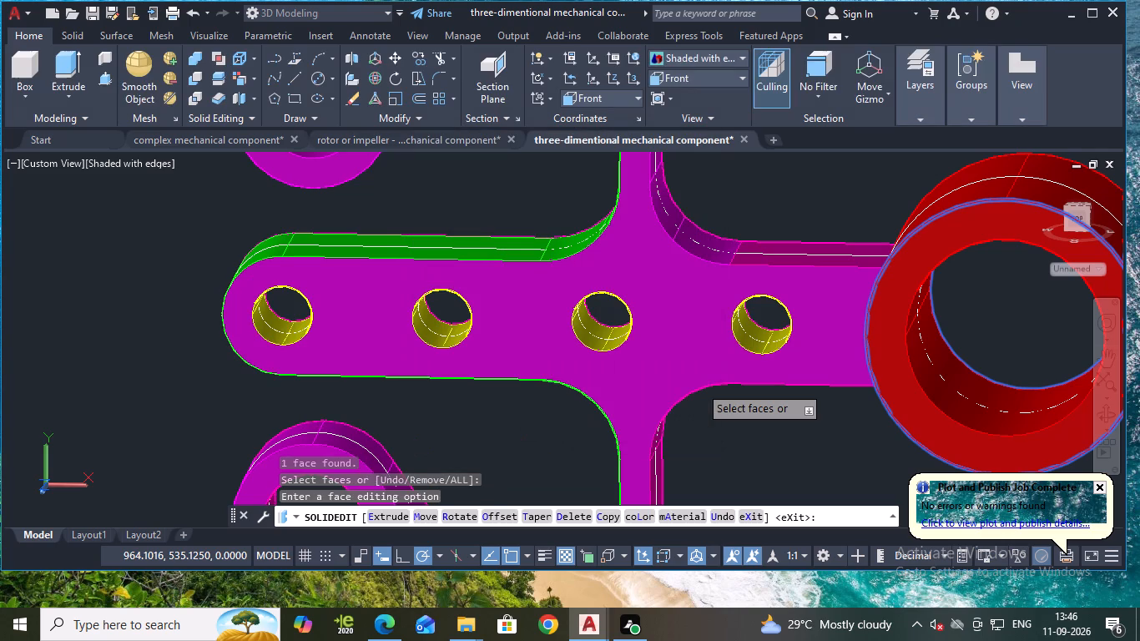
key("Return")
key("Return")
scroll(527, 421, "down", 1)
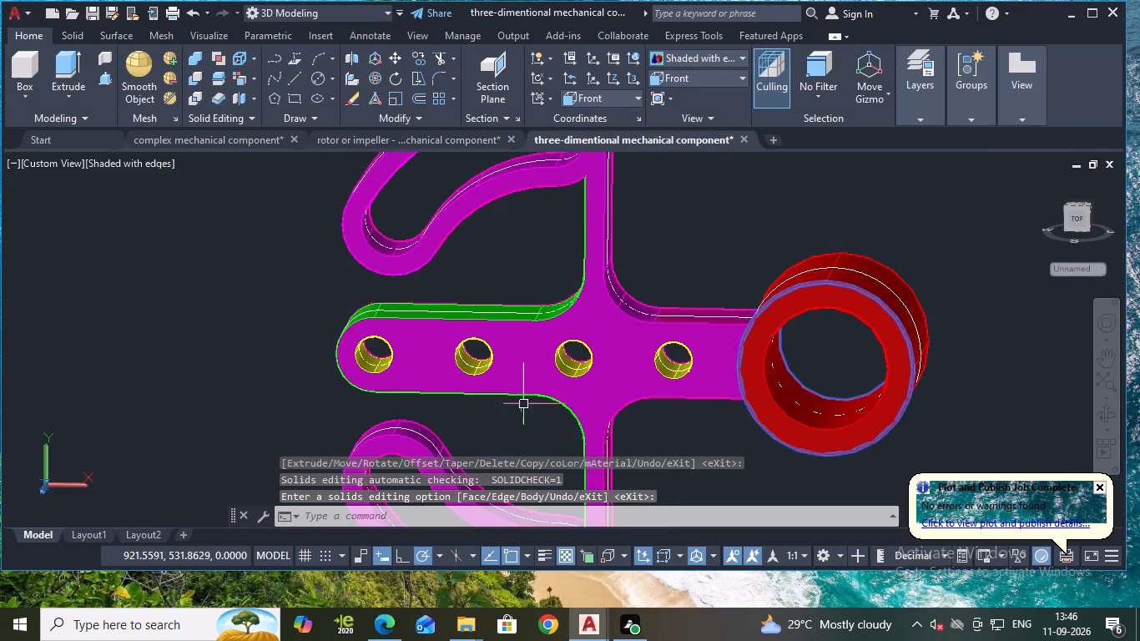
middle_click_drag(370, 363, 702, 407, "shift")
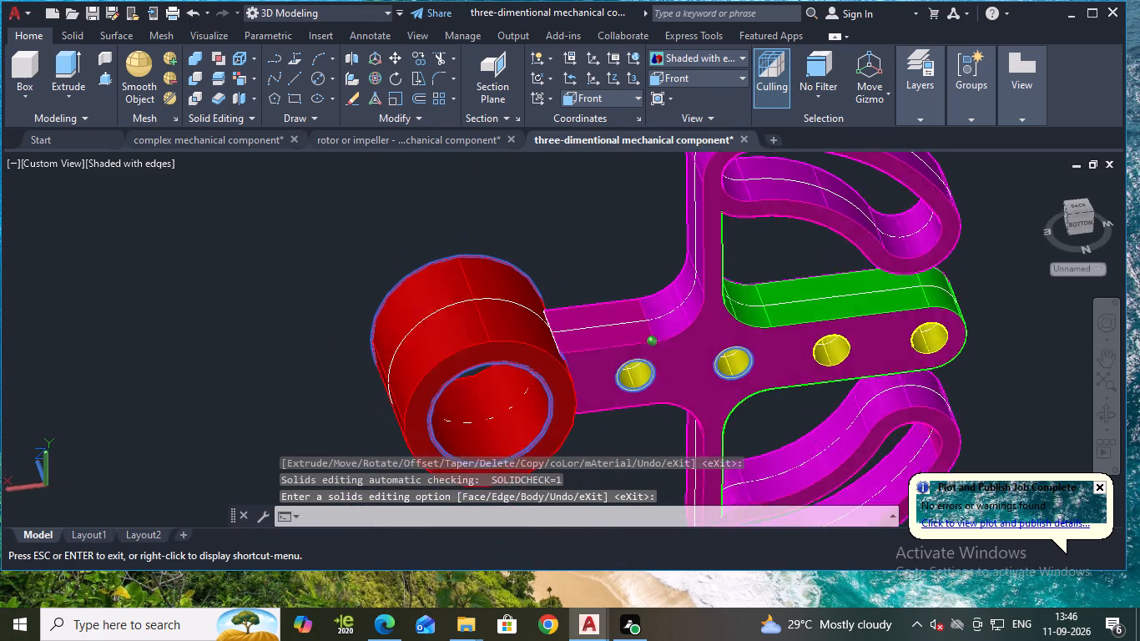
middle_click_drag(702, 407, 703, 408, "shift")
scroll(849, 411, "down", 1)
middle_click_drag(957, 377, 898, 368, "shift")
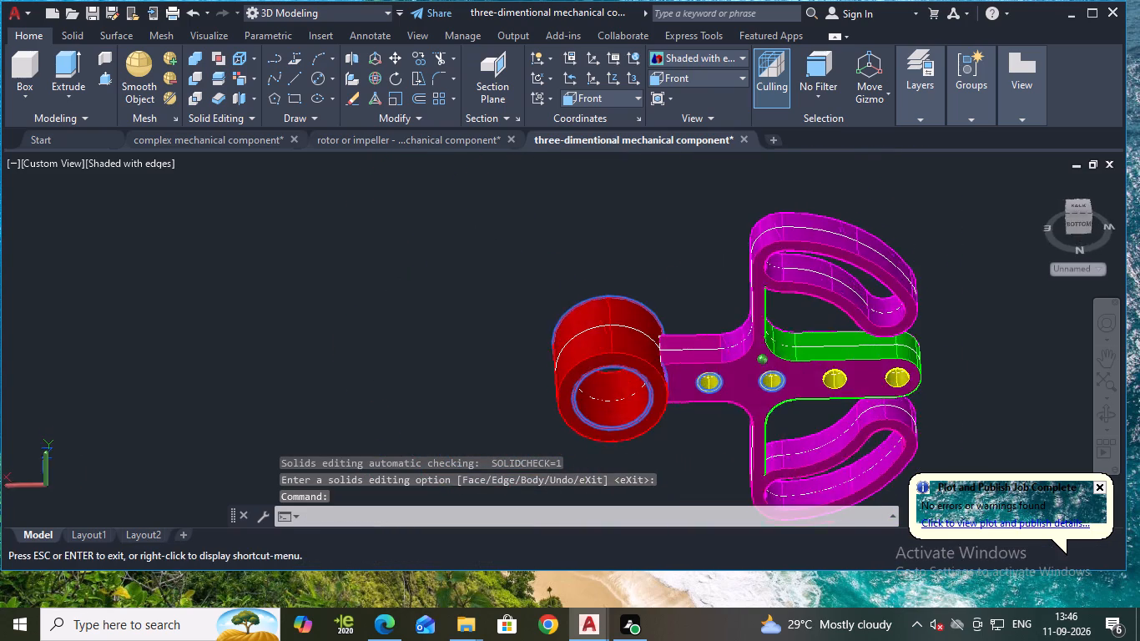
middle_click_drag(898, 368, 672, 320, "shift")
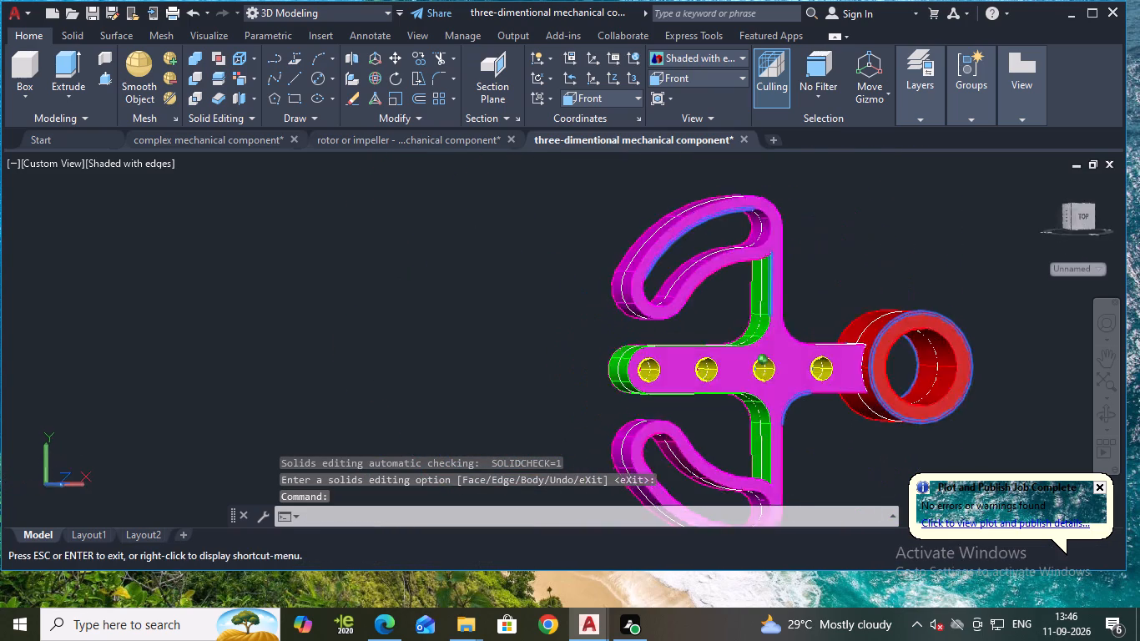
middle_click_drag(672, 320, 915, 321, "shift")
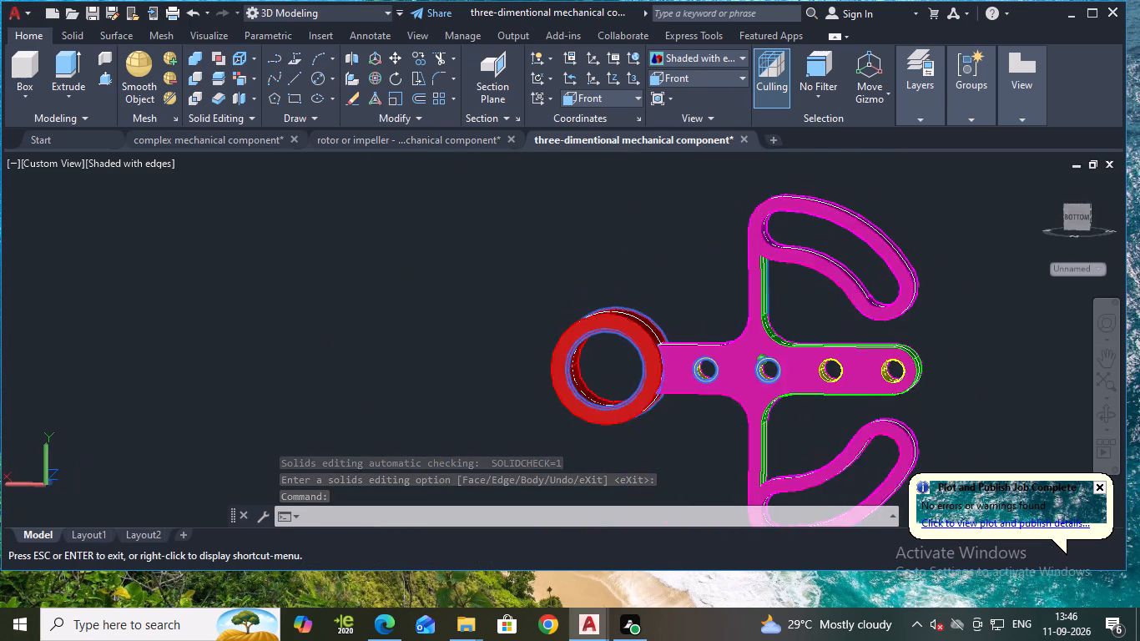
Examine the face colors of the ring and slotted-arm link from the bottom and the top.
middle_click_drag(915, 321, 865, 331, "shift")
scroll(865, 331, "down", 1)
key("Escape")
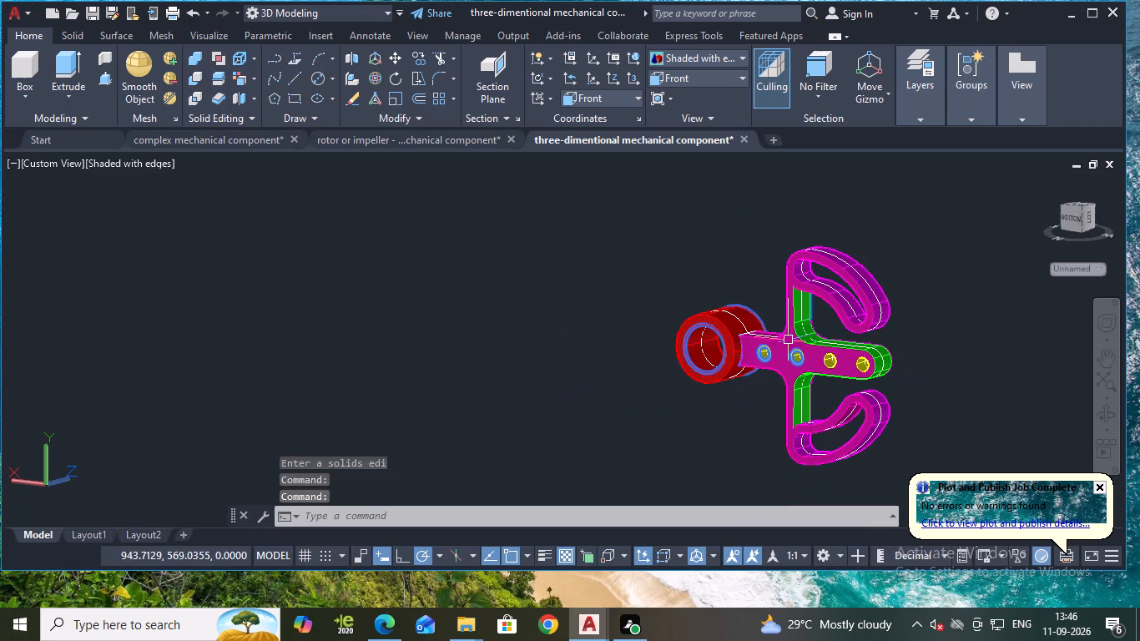
left_click(591, 202)
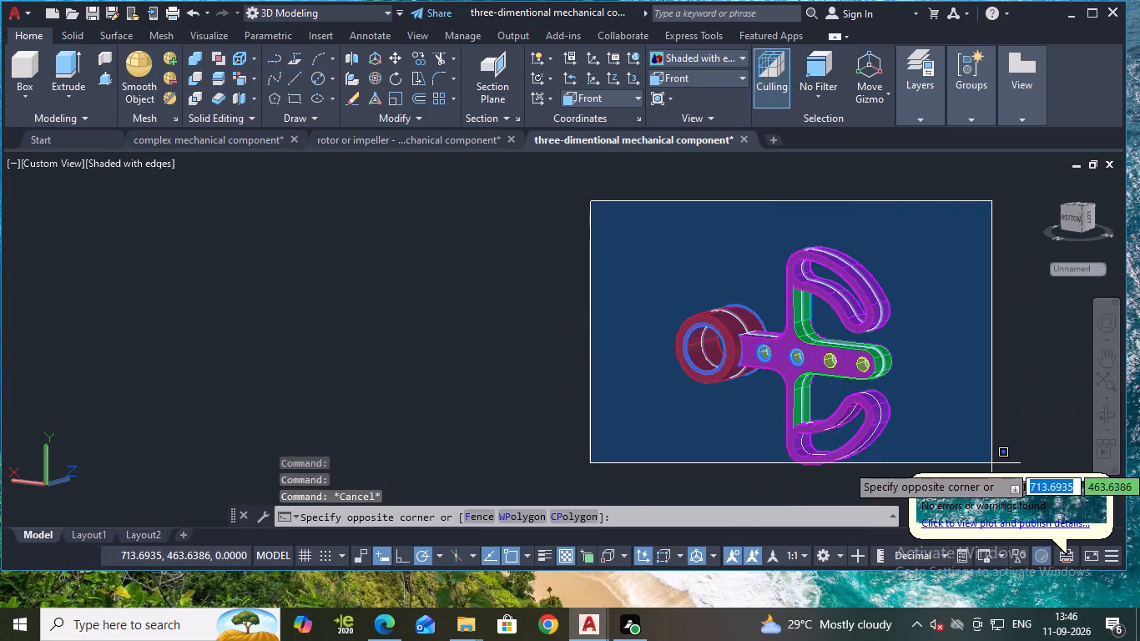
left_click(992, 464)
key("Escape")
key("ctrl+a")
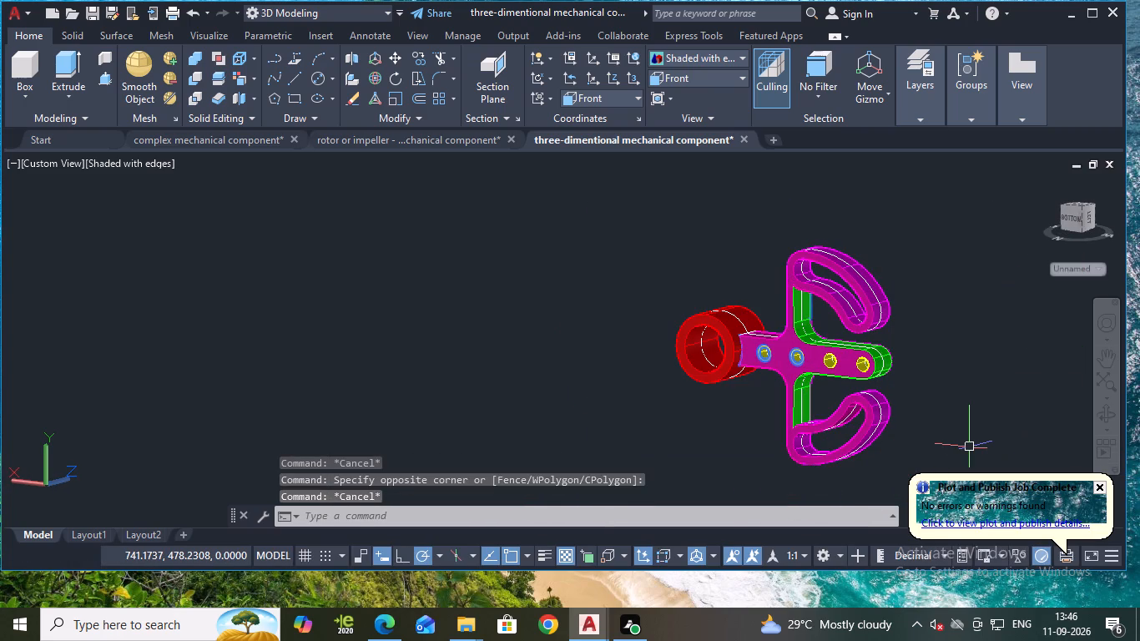
key("Escape")
scroll(909, 385, "up", 1)
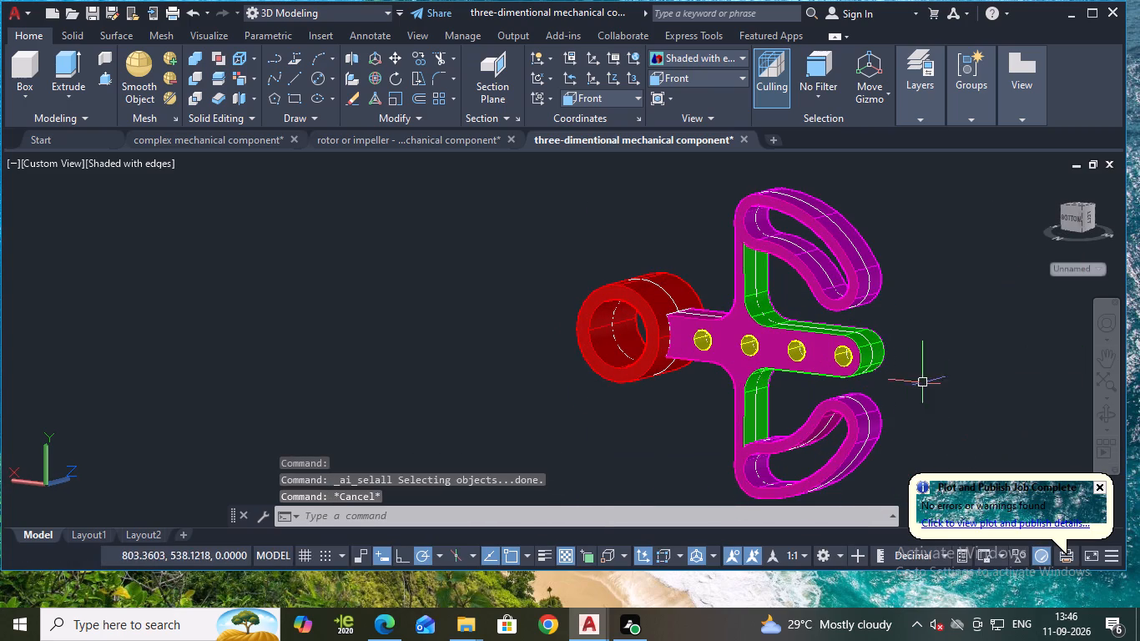
middle_click_drag(951, 379, 720, 366, "shift")
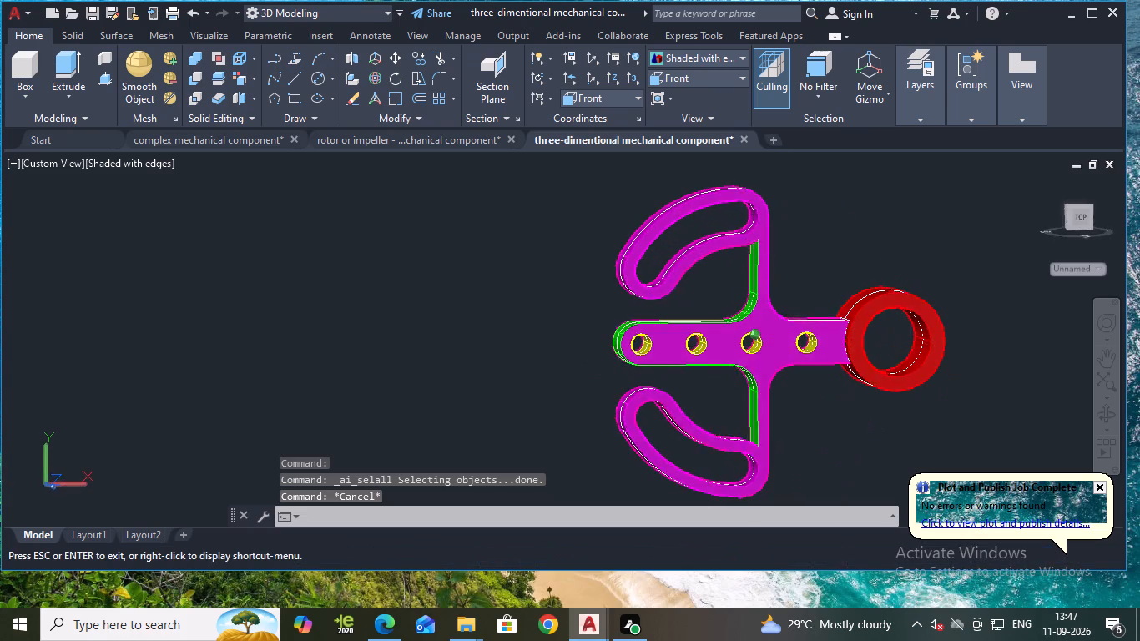
middle_click_drag(720, 366, 761, 369, "shift")
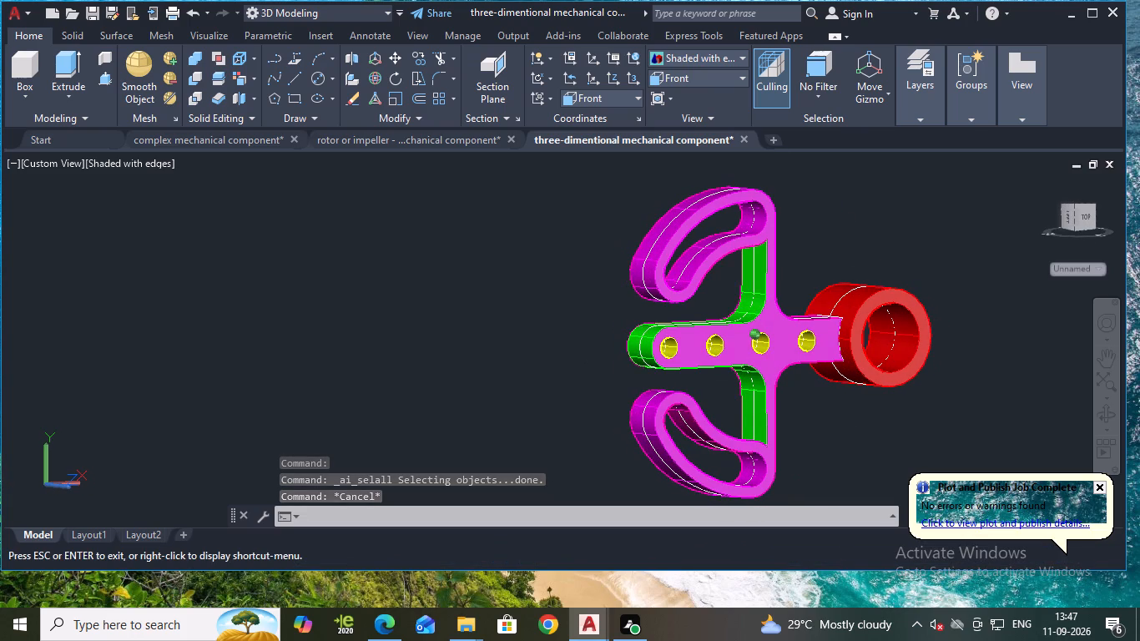
middle_click_drag(761, 369, 762, 370, "shift")
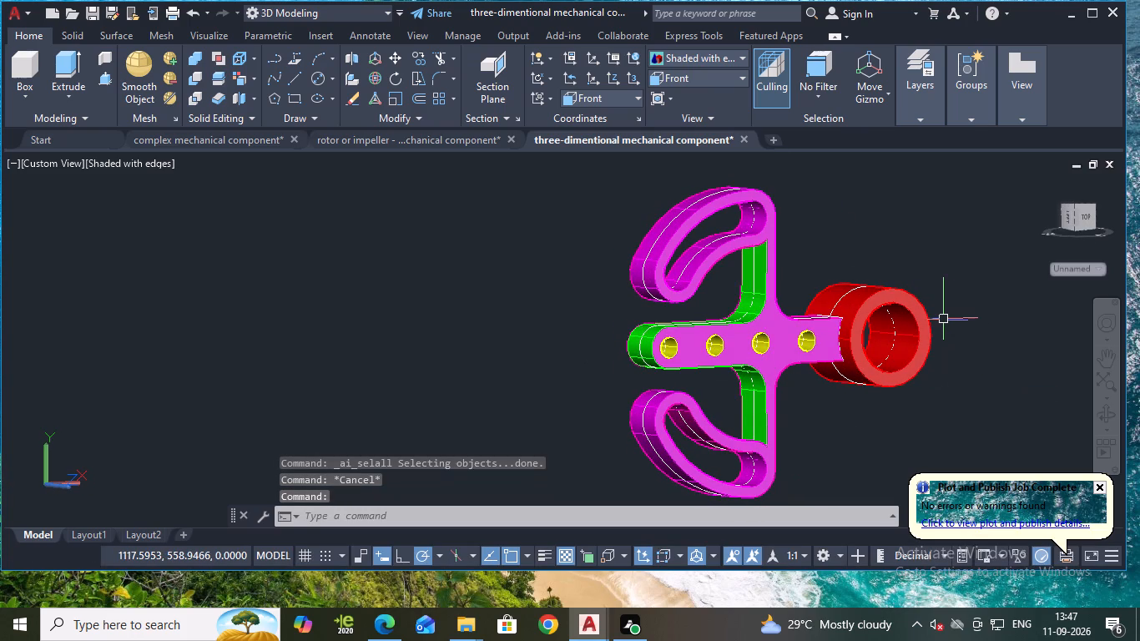
scroll(712, 201, "down", 1)
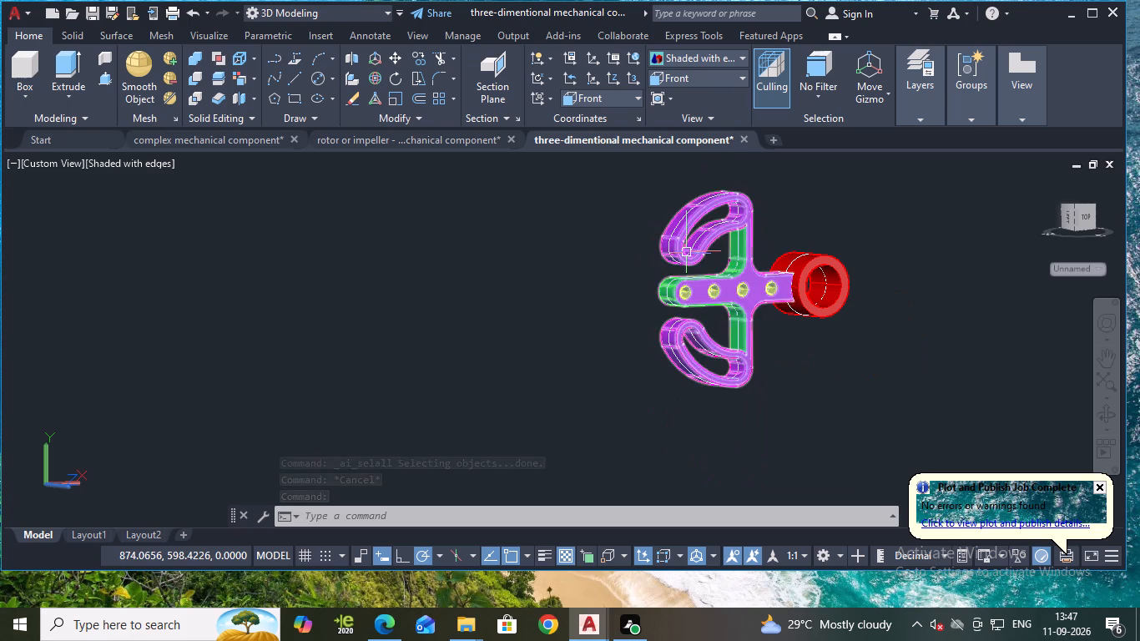
Turn off object culling for 3D subobject selection.
key("a")
left_click(764, 80)
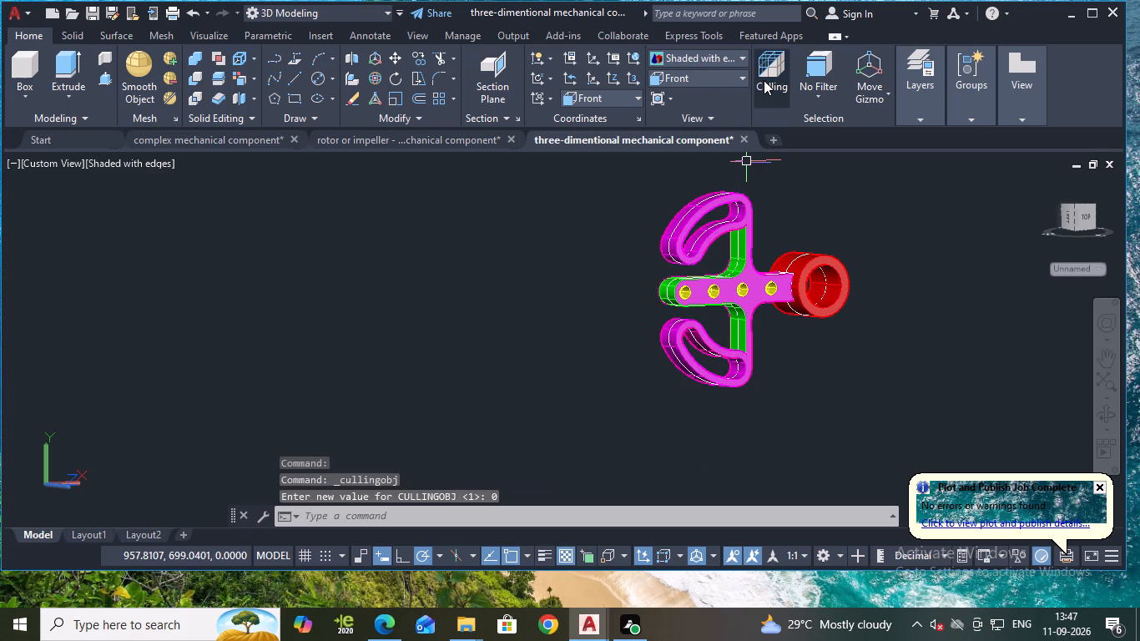
left_click(783, 92)
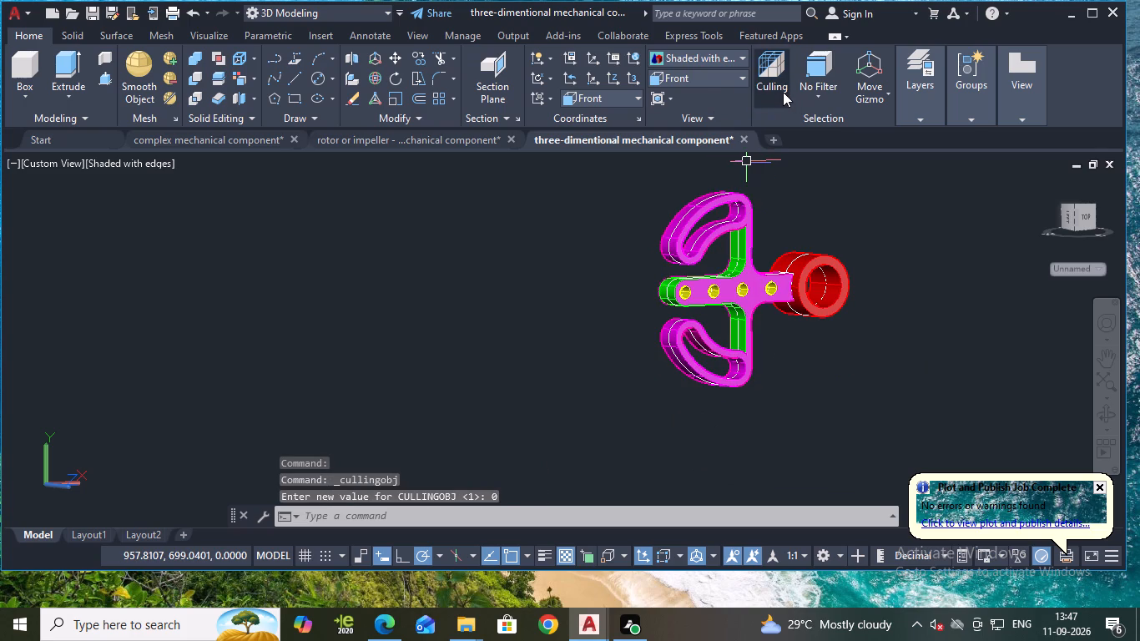
left_click(766, 80)
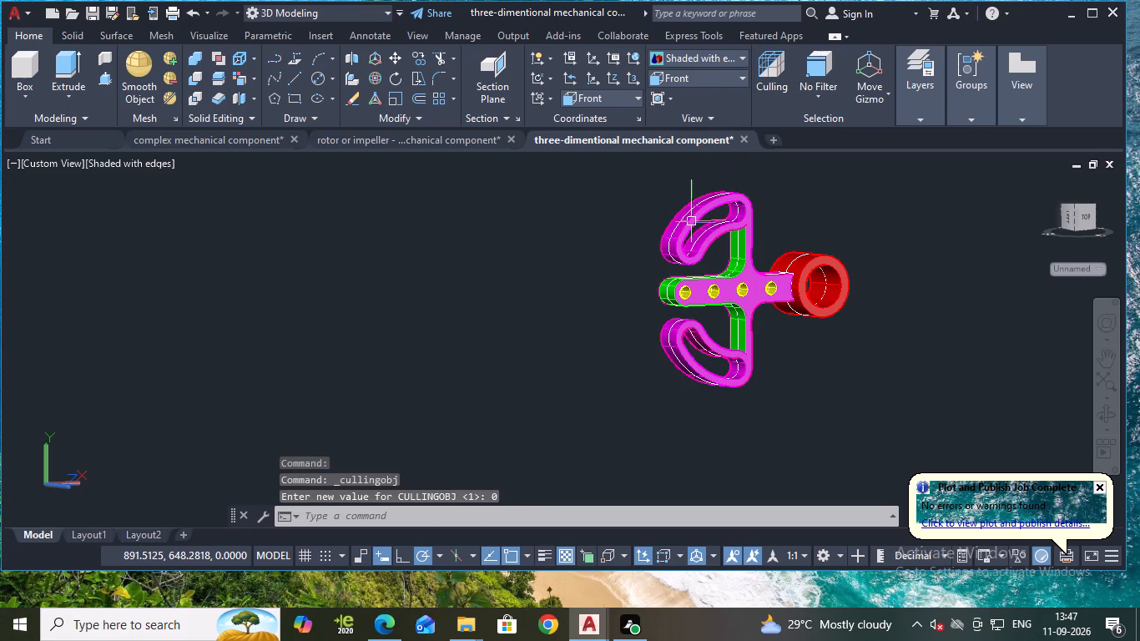
left_click(692, 222)
key("Escape")
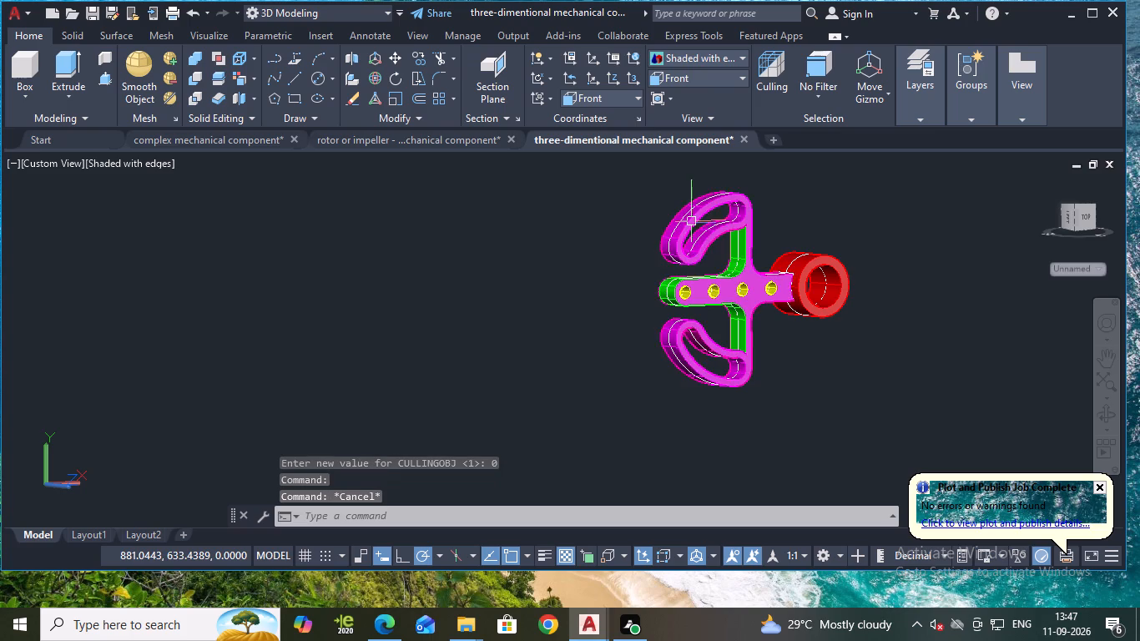
scroll(704, 224, "up", 1)
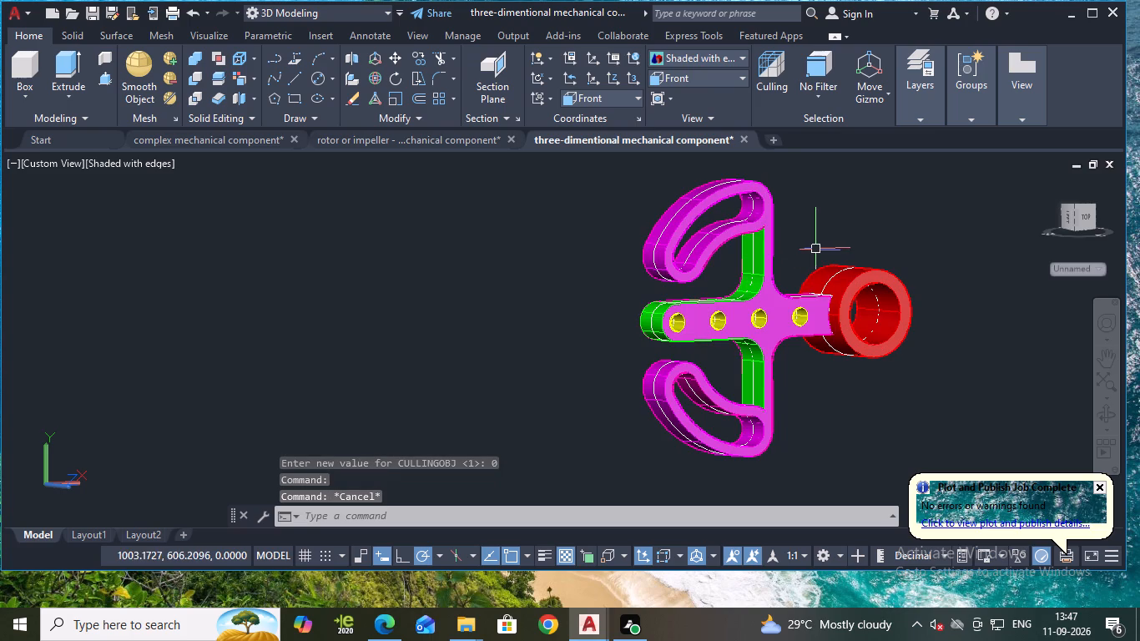
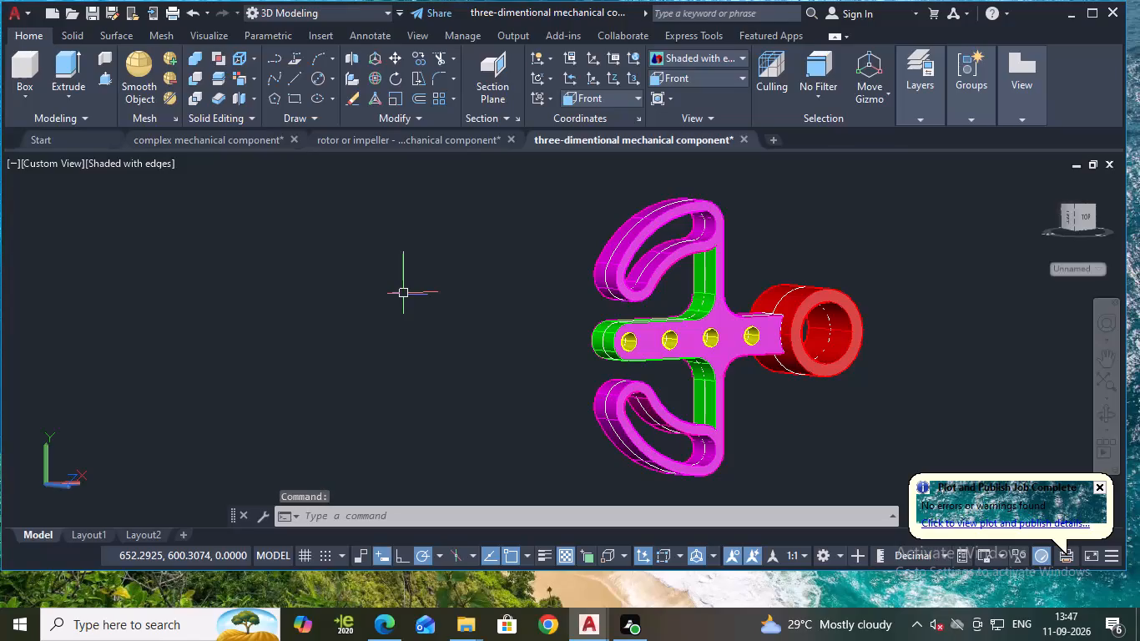
Turn off command log file recording with LOGFILEOFF.
type("log")
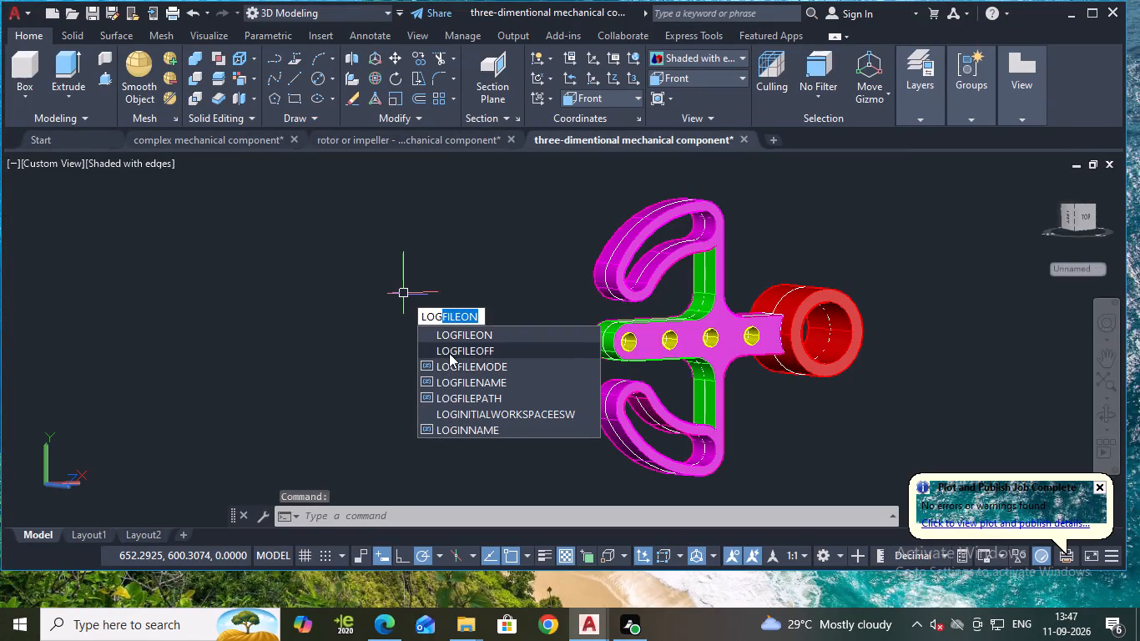
left_click(454, 351)
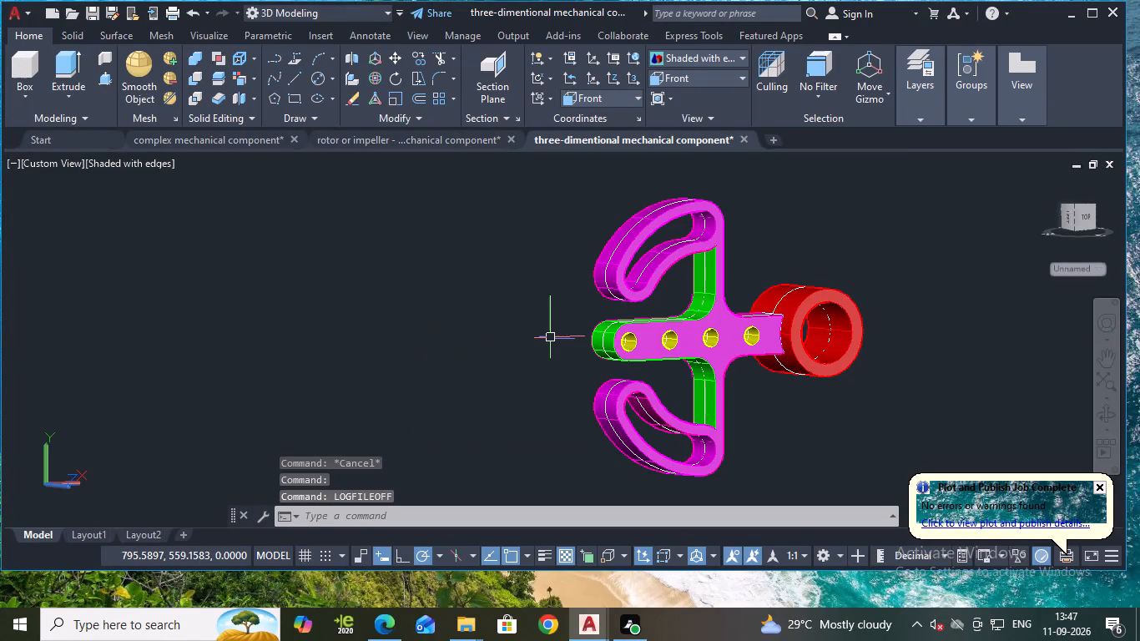
Save the three-dimentional mechanical component drawing.
key("ctrl+s")
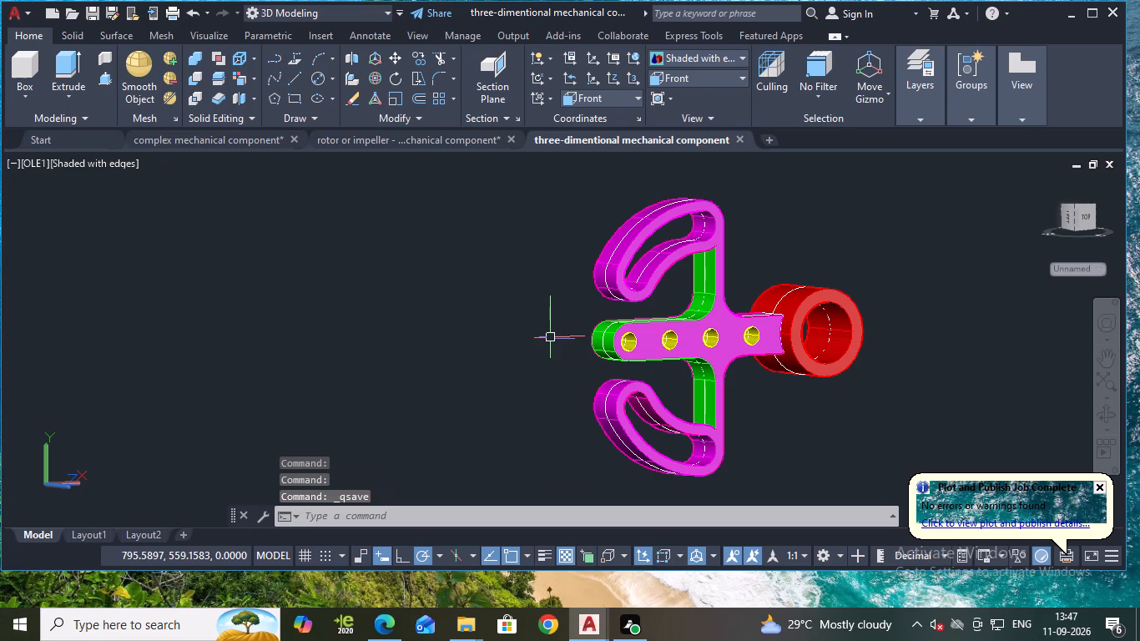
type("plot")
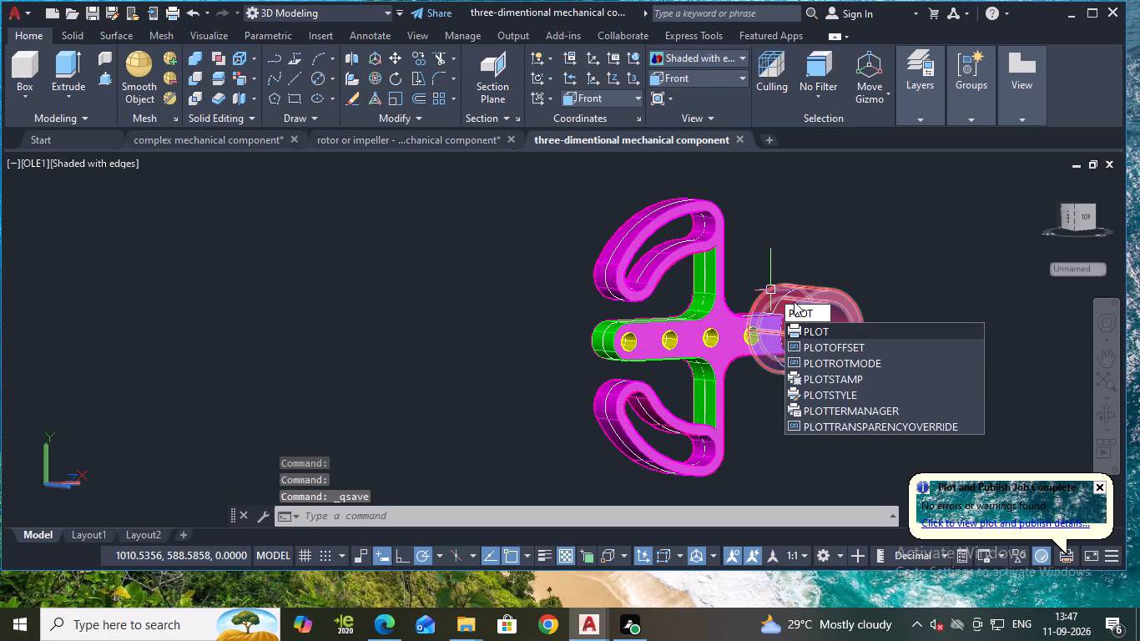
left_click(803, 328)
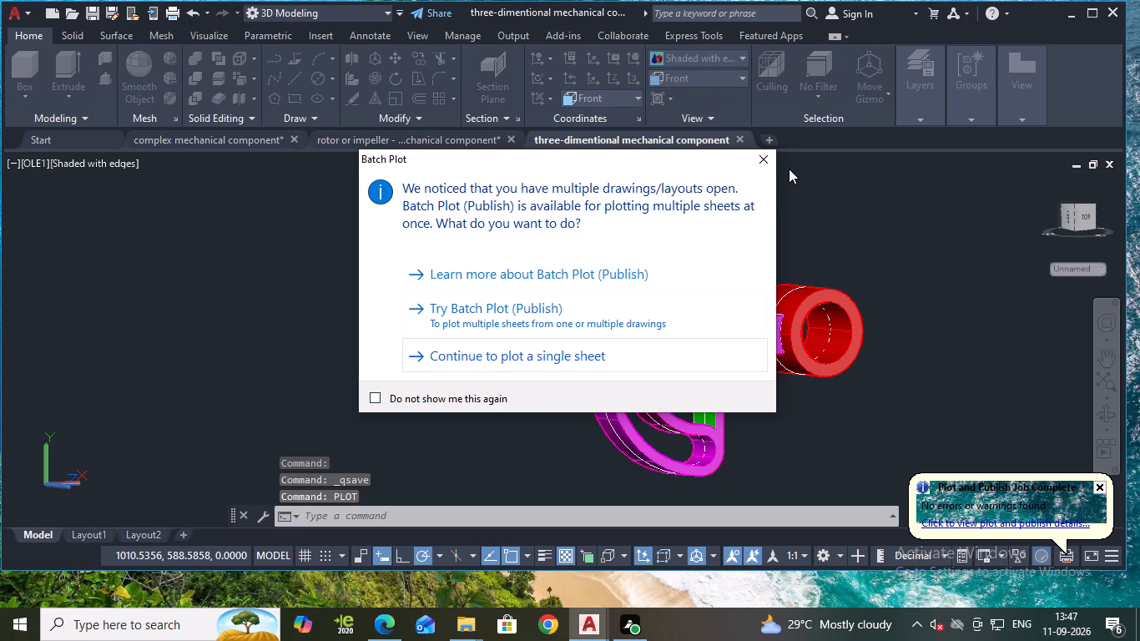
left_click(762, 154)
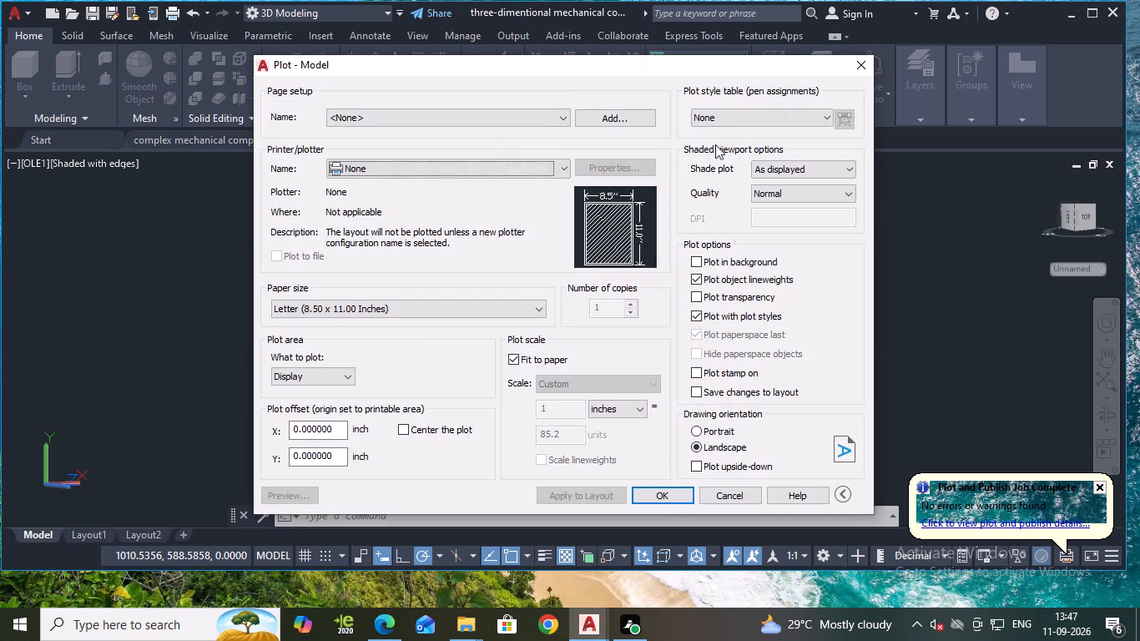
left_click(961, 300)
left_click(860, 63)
Close the rotor or impeller - type mechanical component drawing without saving its changes.
left_click(508, 137)
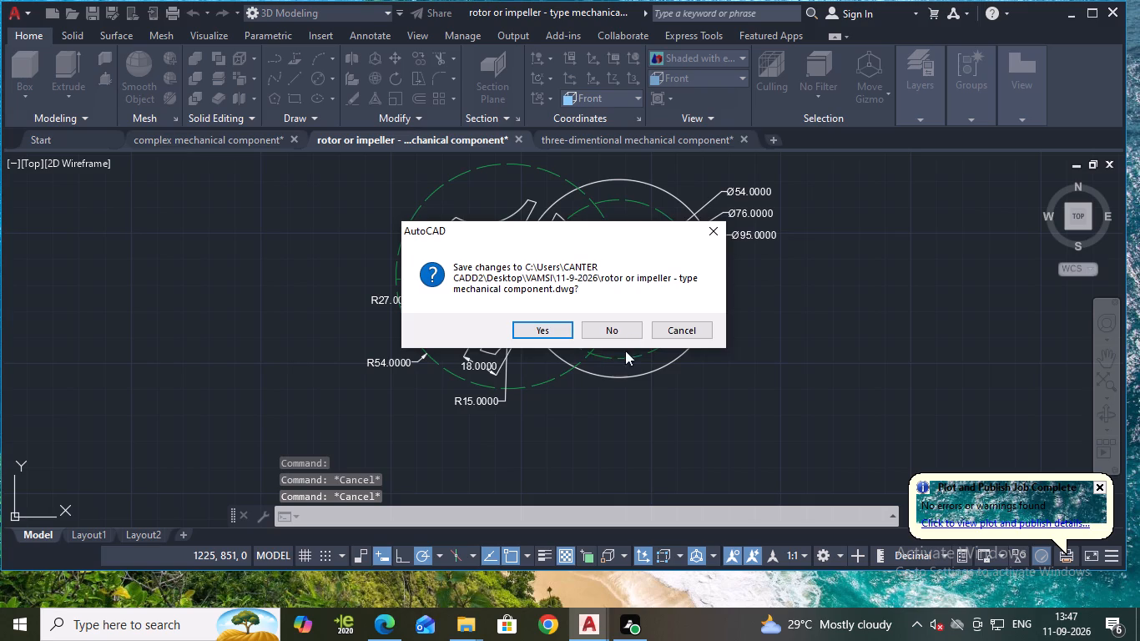
left_click(628, 334)
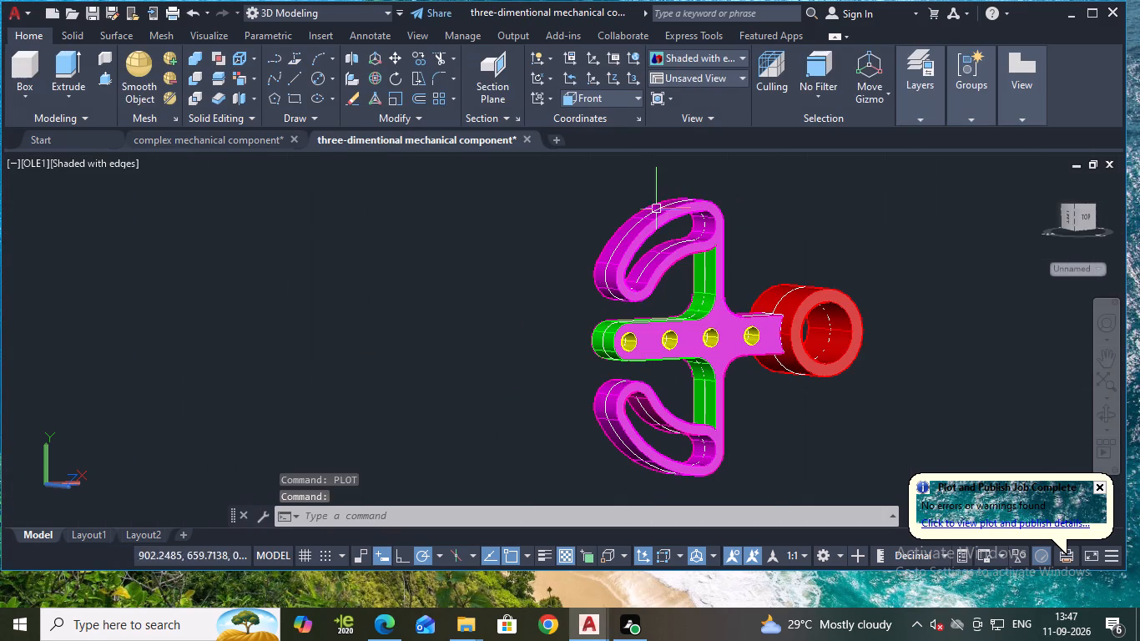
Set up a plot of the model with the DWG To PDF.pc3 plotter on ISO A4 (297.00 x 210.00 MM) paper.
type("plot")
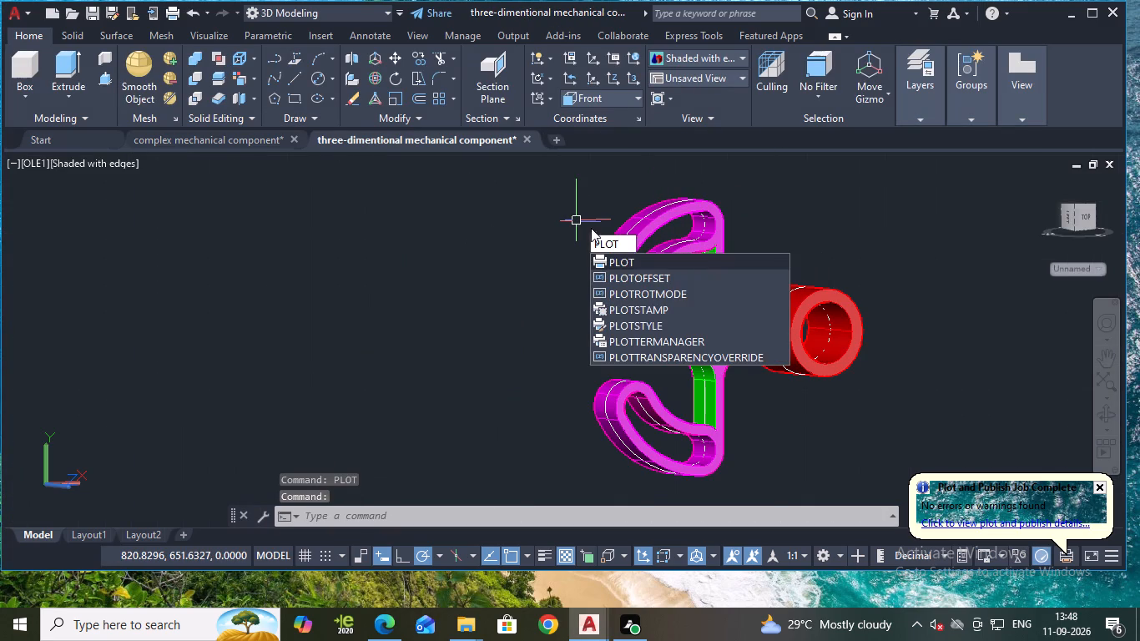
left_click(633, 262)
left_click(537, 165)
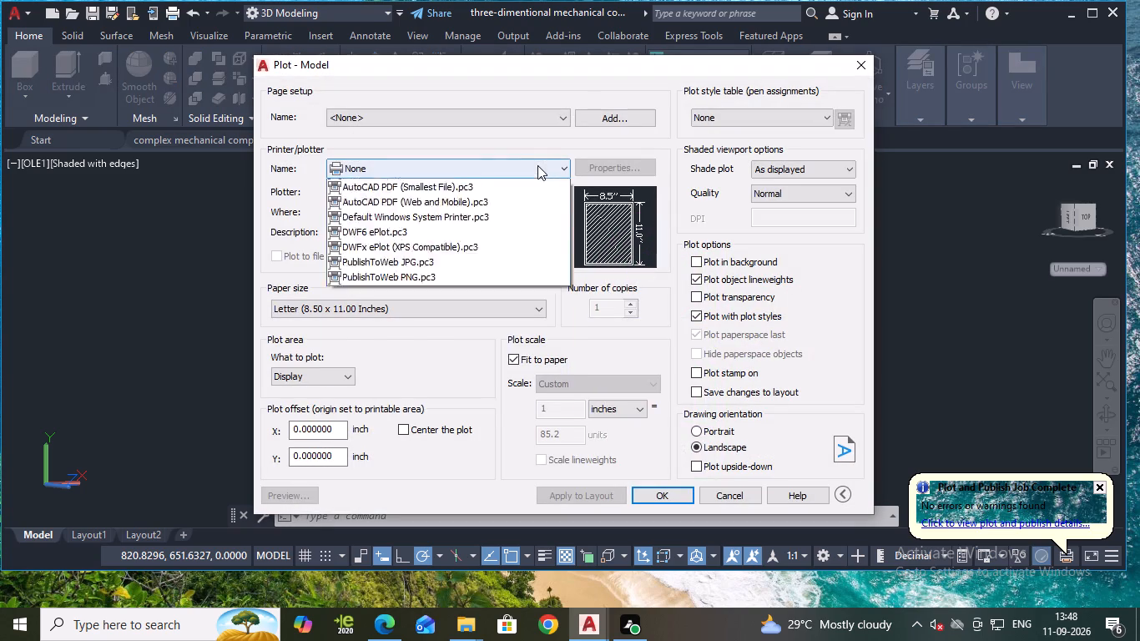
left_click(420, 260)
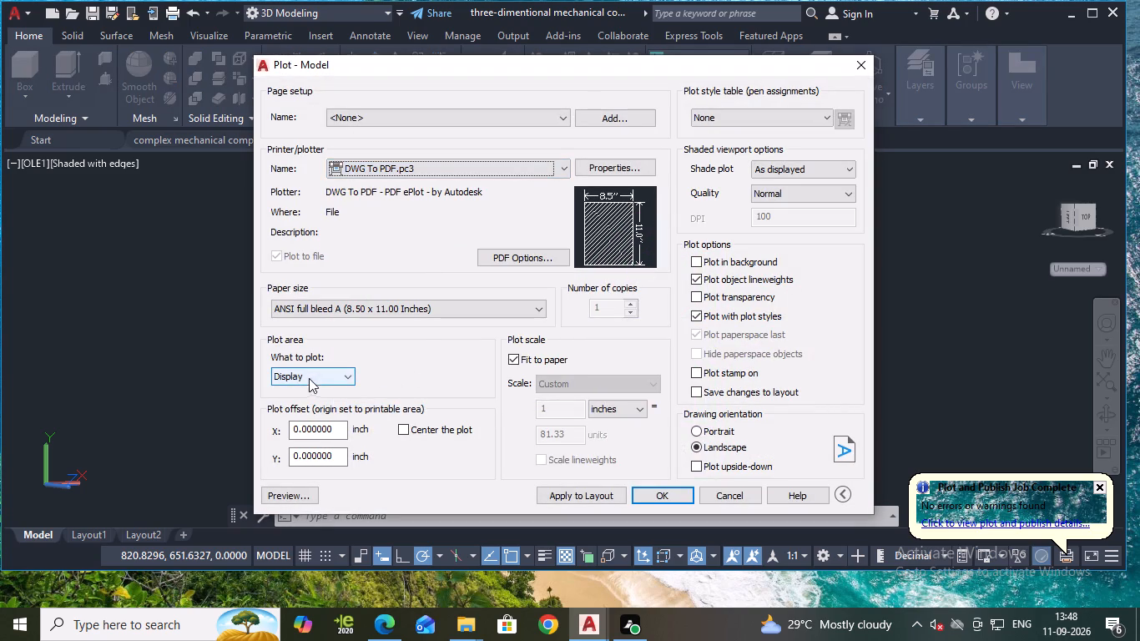
left_click(387, 306)
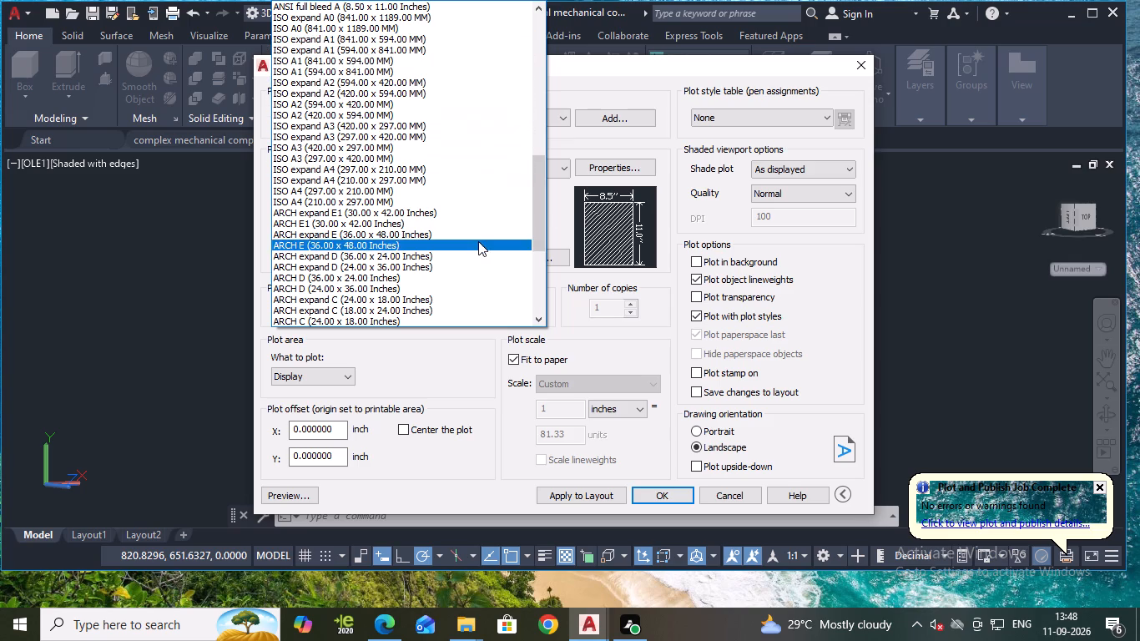
left_click(317, 194)
Set the plot area to a window enclosing the whole ring and slotted-arm link.
left_click(345, 380)
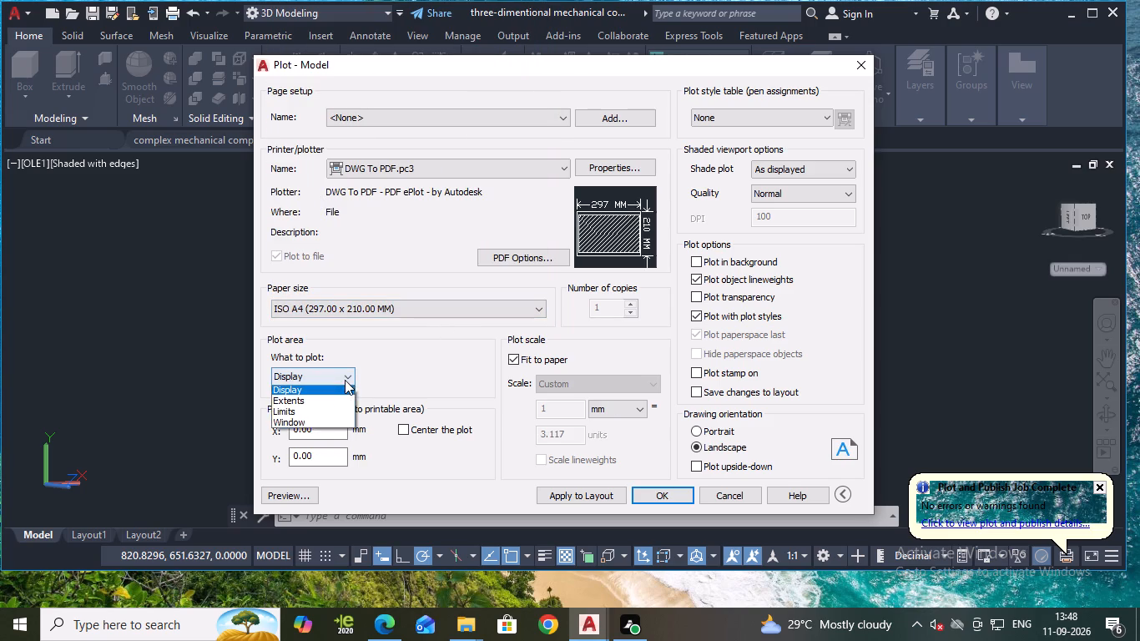
left_click(307, 430)
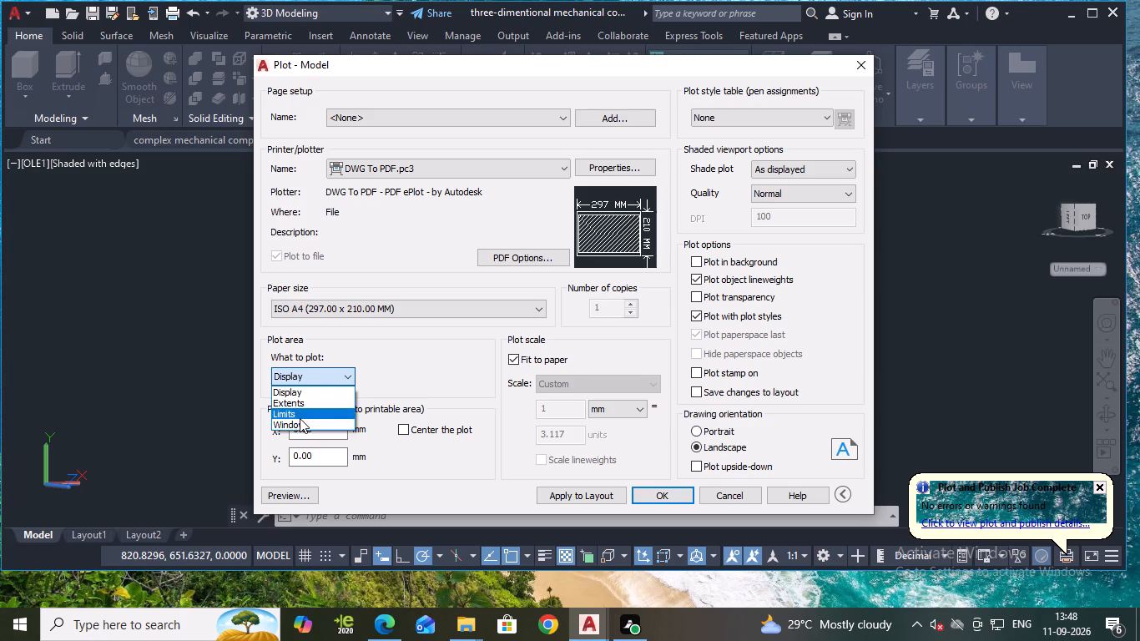
left_click(300, 418)
left_click(340, 378)
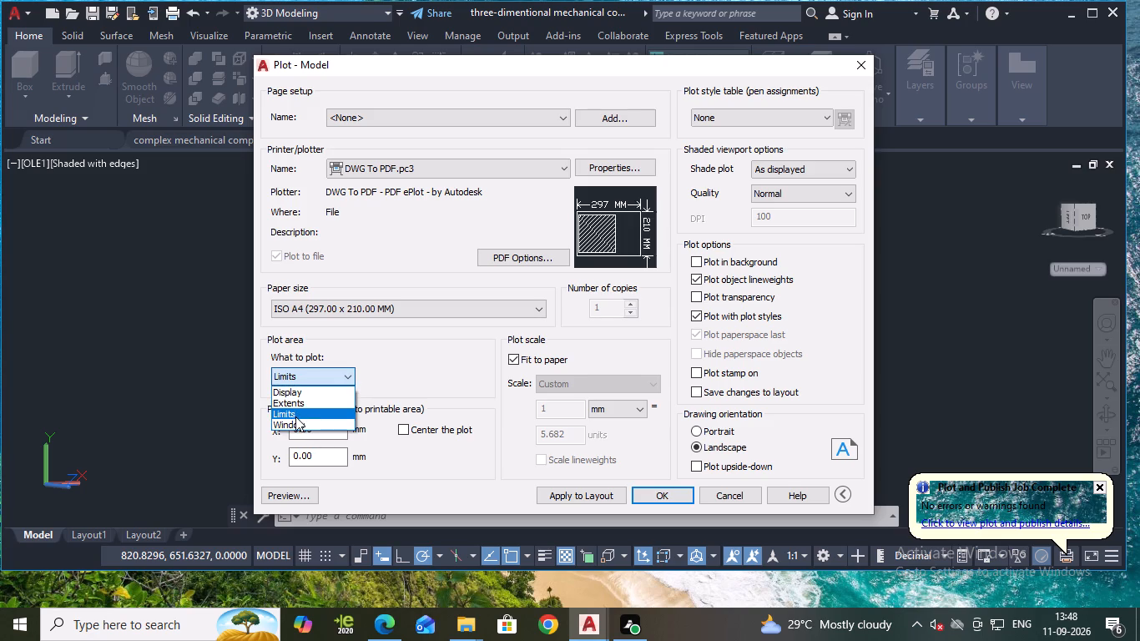
left_click(296, 425)
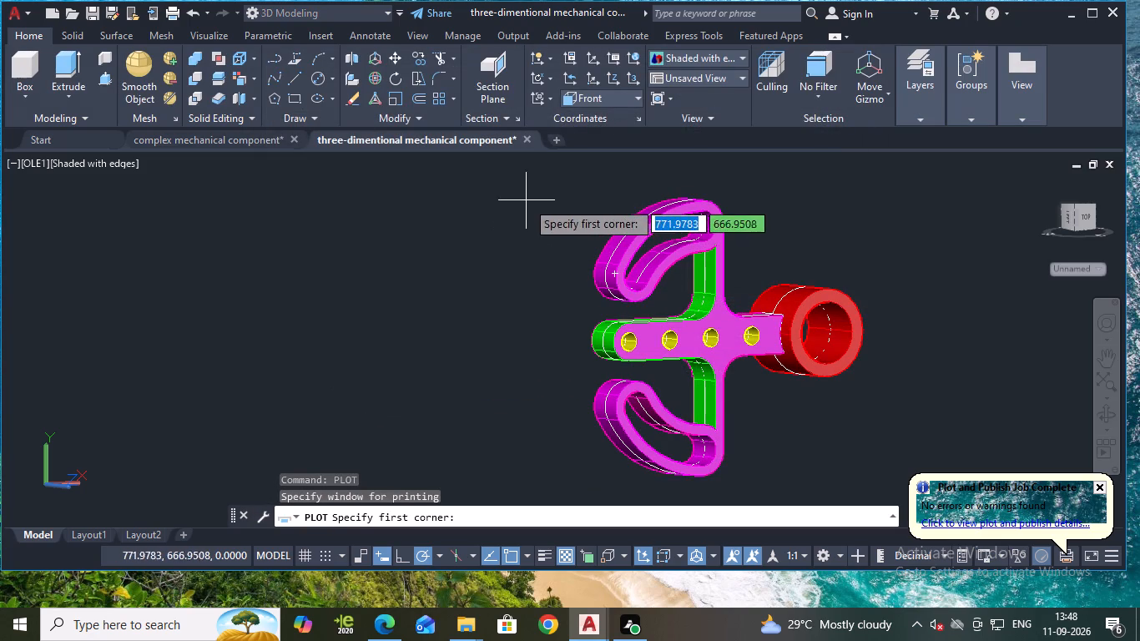
left_click(487, 173)
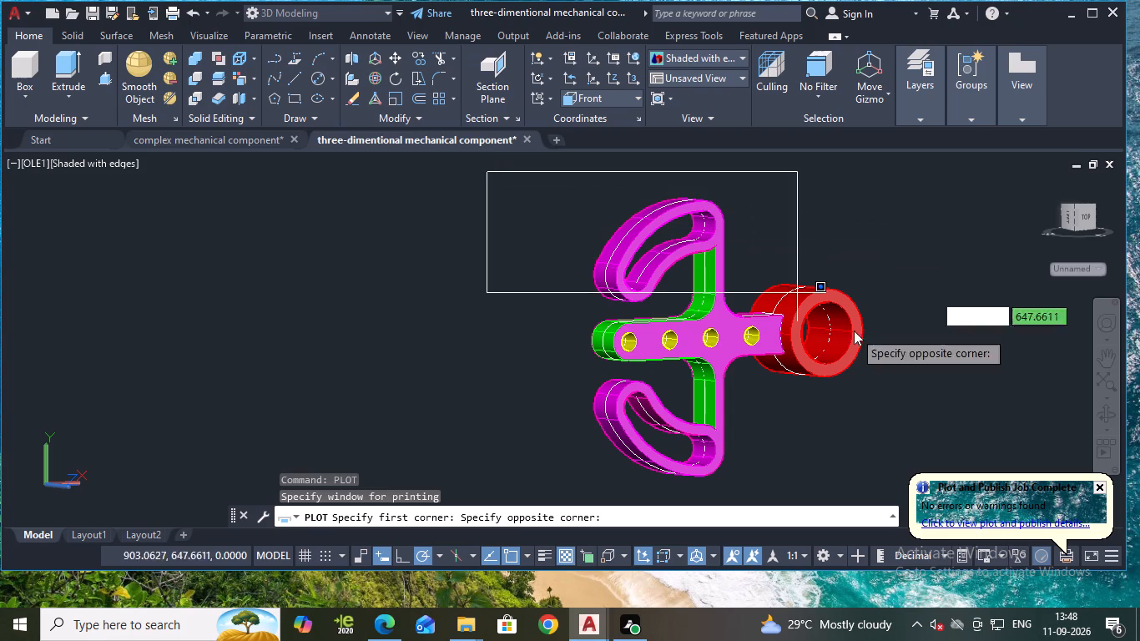
middle_click_drag(846, 462, 786, 408)
left_click(854, 462)
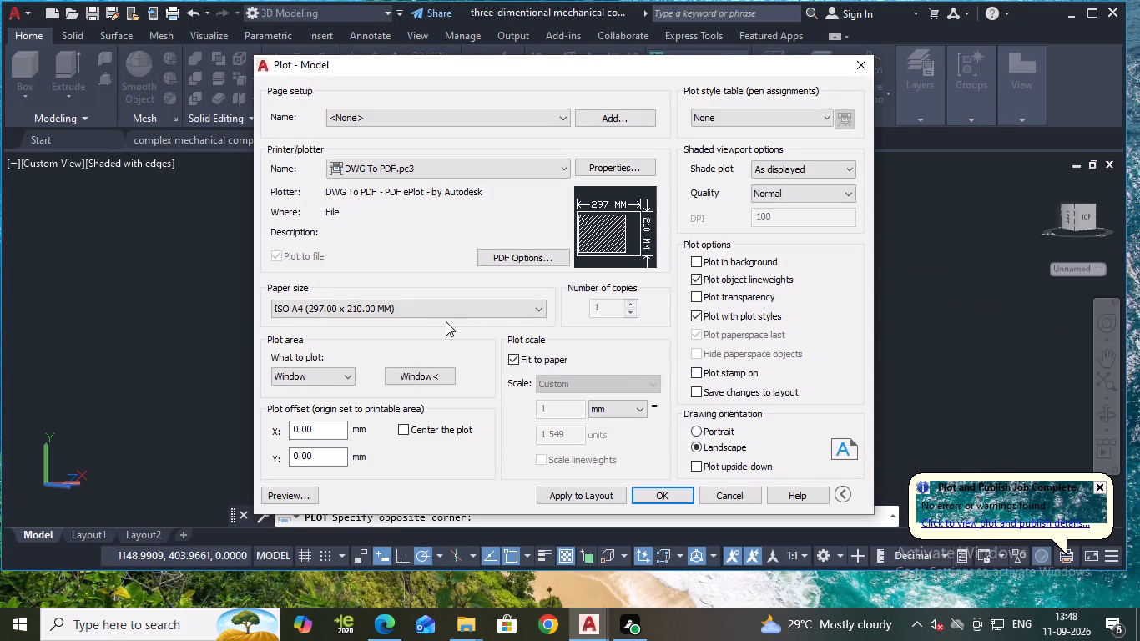
Plot the model to three-dimentional mechanical component-Model.pdf in the 11-9-2026 folder.
left_click(657, 496)
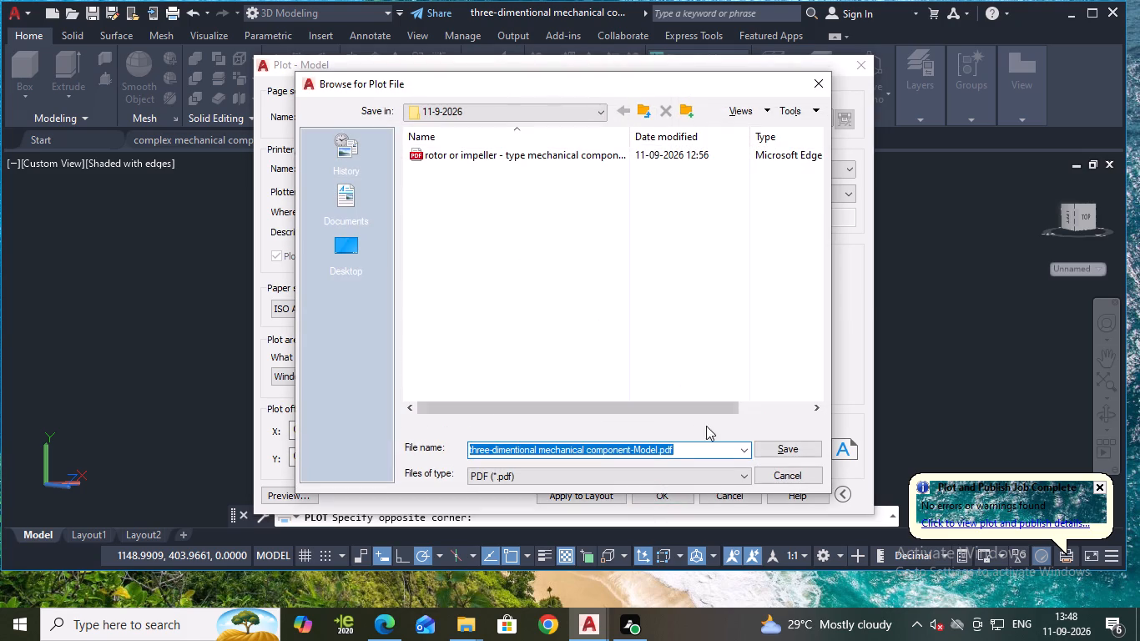
left_click(765, 450)
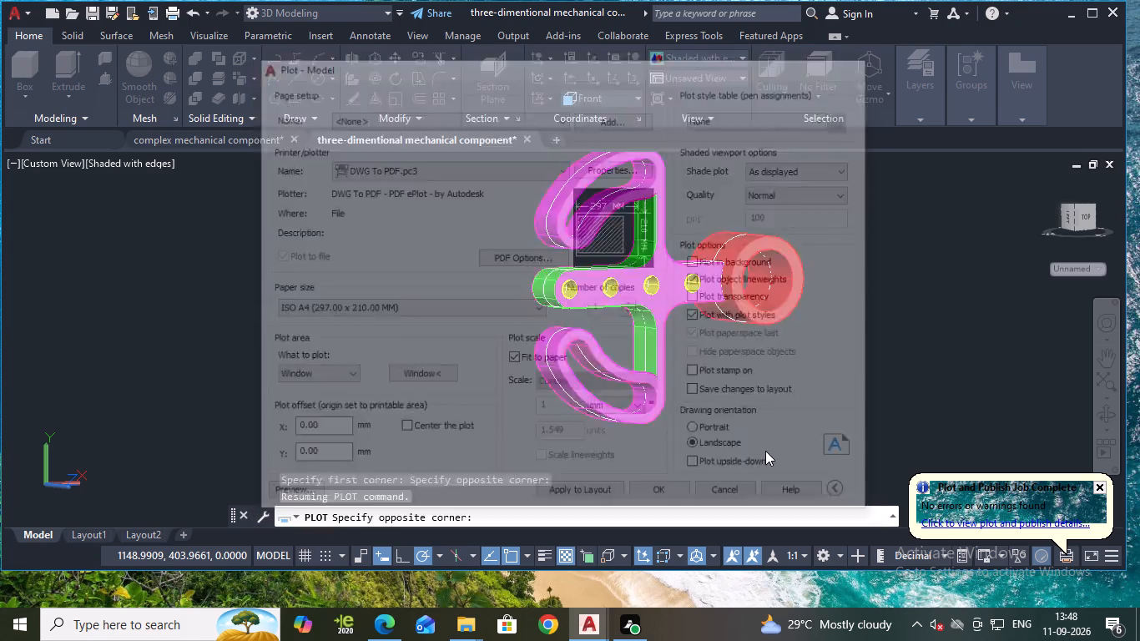